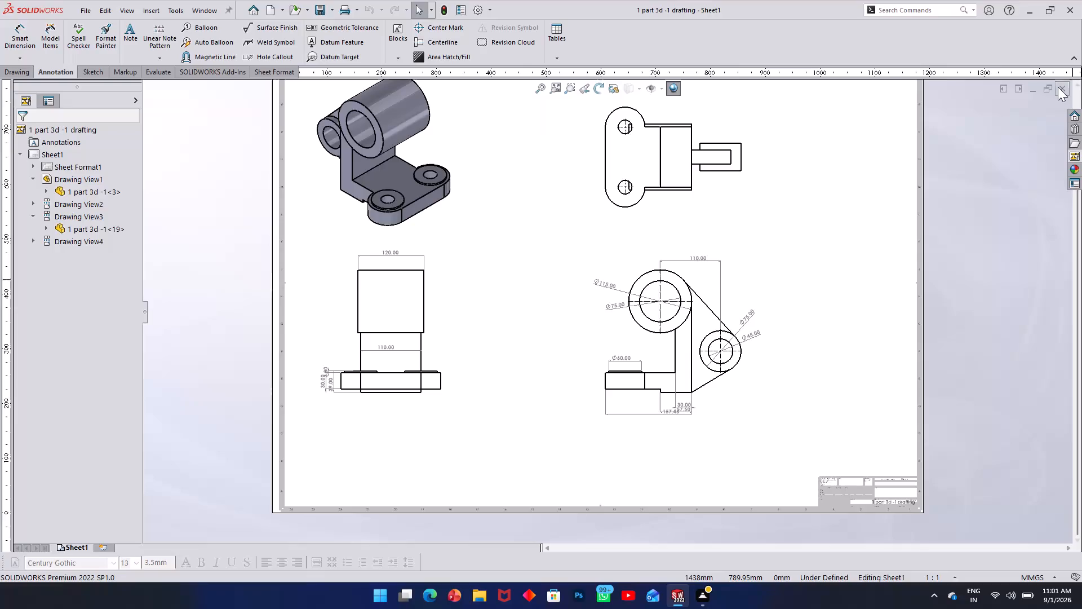
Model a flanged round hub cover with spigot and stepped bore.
Close the drafting sheet, the 1 part 3d -1 part and its drawing, discarding the unsaved changes.
{"action": "left_click", "coordinate": [1058, 87]}
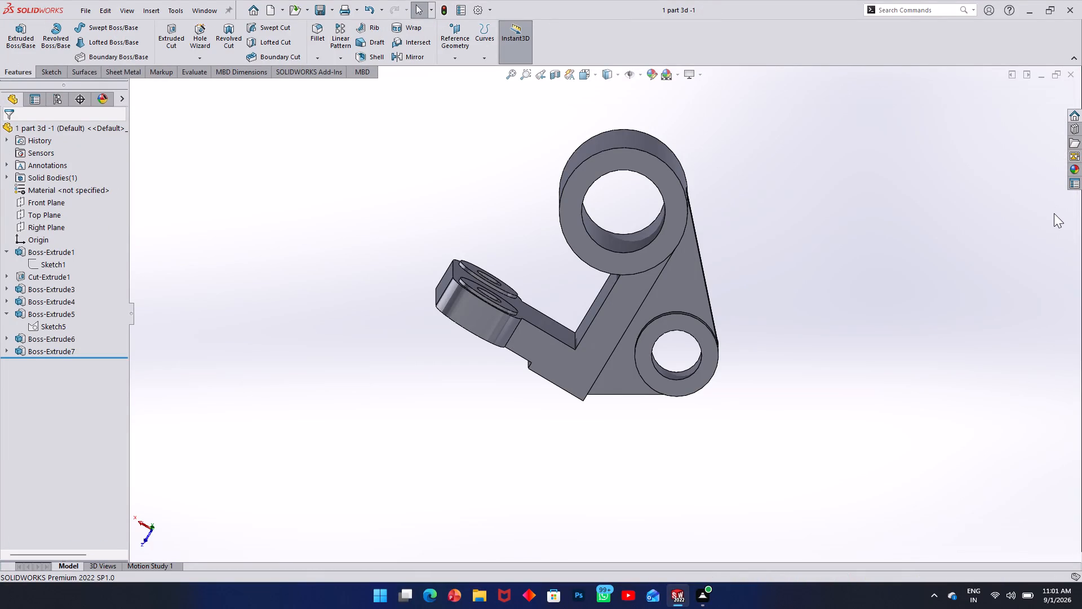
{"action": "left_click", "coordinate": [1065, 78]}
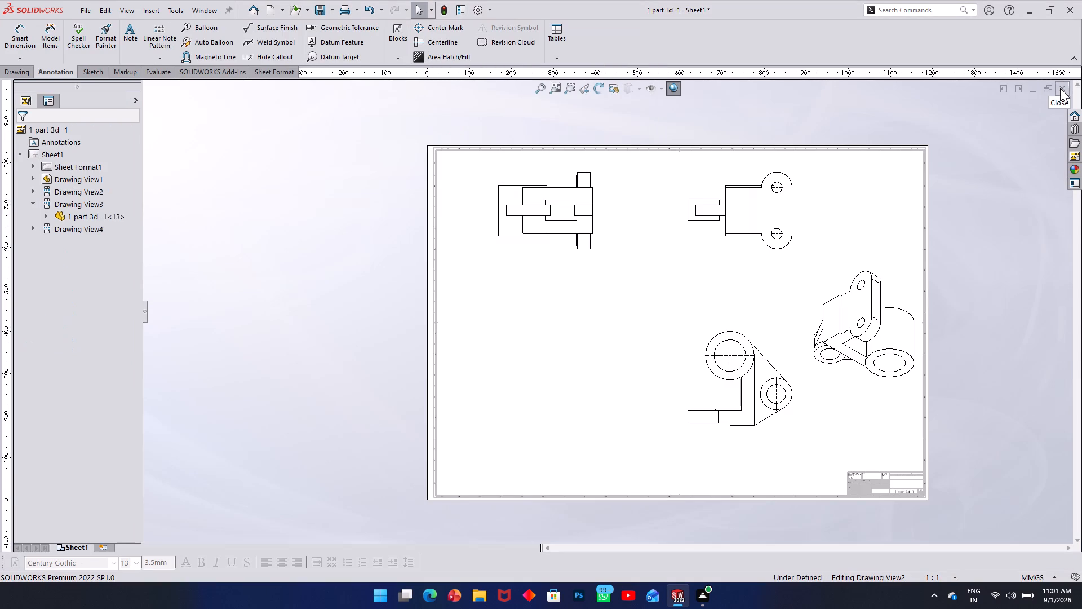
{"action": "left_click", "coordinate": [1060, 88]}
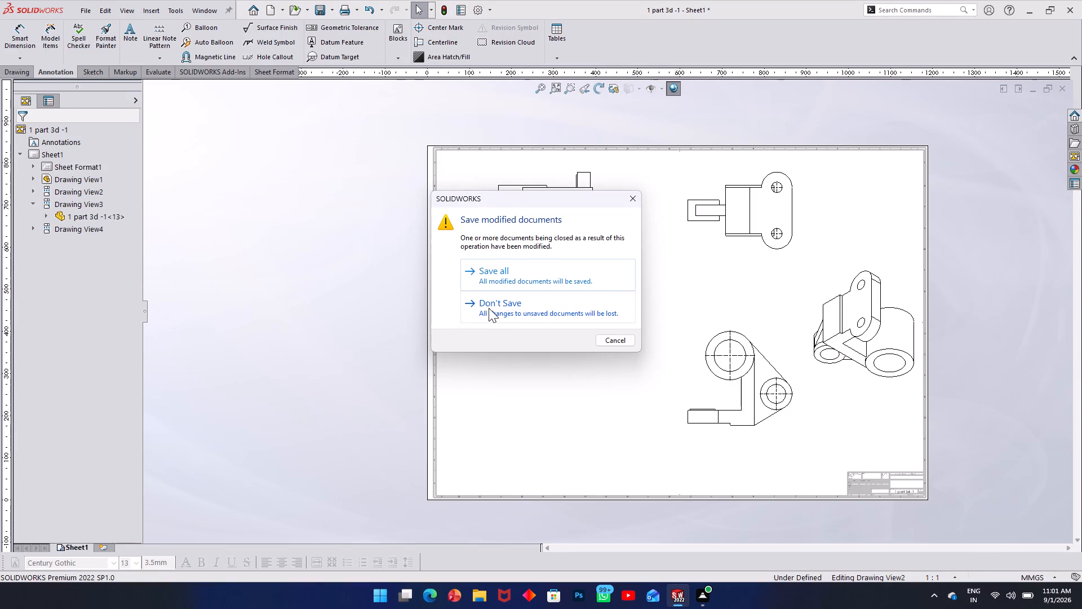
{"action": "left_click", "coordinate": [489, 308]}
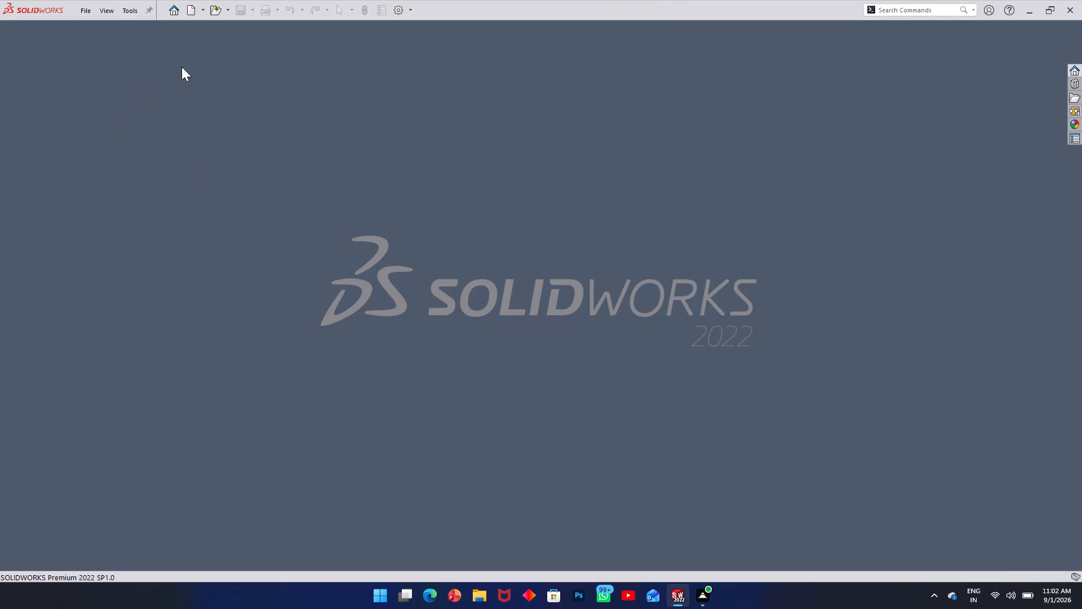
Create a new Part document.
{"action": "left_click", "coordinate": [76, 10]}
{"action": "left_click", "coordinate": [94, 33]}
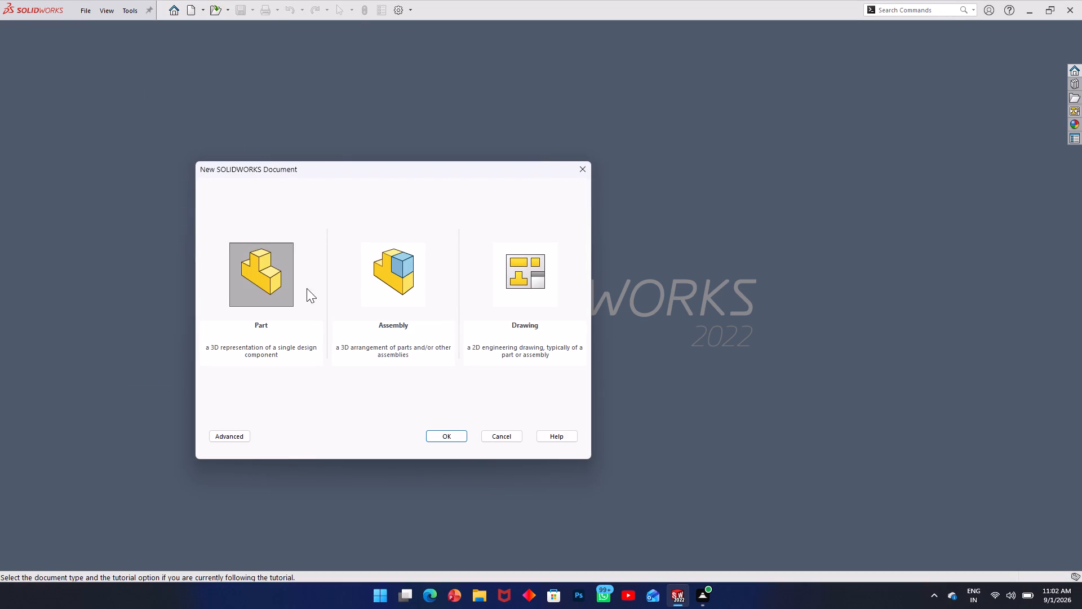
{"action": "left_click", "coordinate": [282, 290]}
{"action": "left_click", "coordinate": [455, 439]}
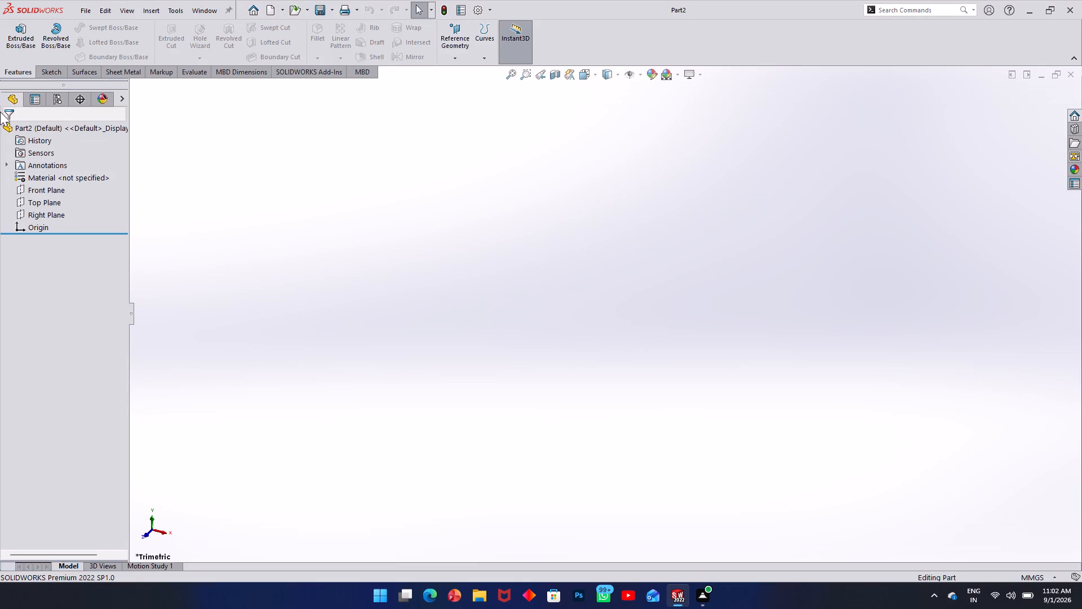
Start a sketch on the Top Plane and draw a vertical centerline about 200 mm long through the origin.
{"action": "left_click", "coordinate": [45, 187]}
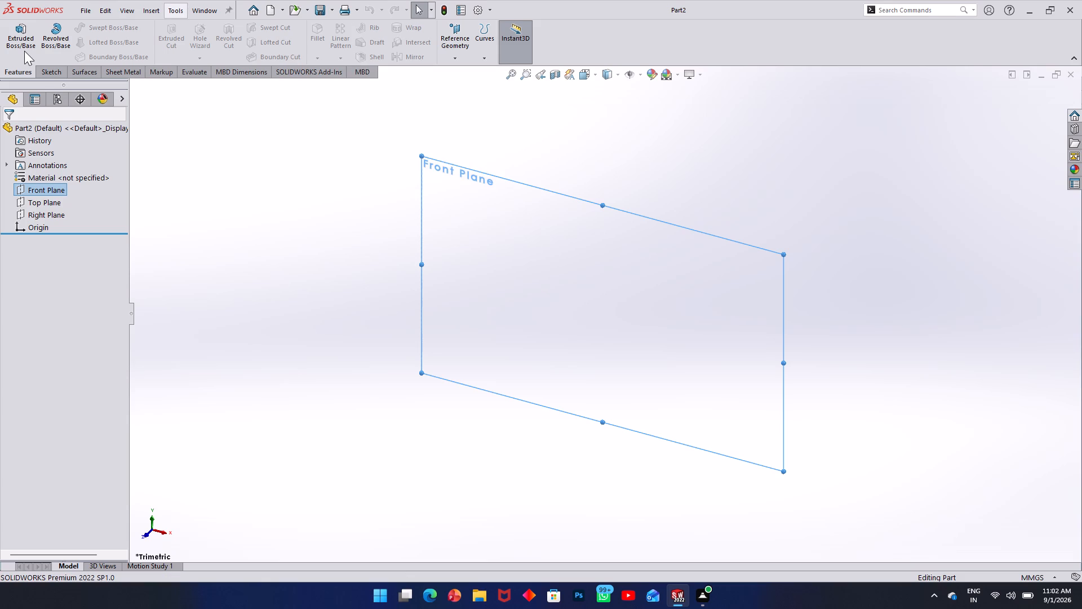
{"action": "left_click", "coordinate": [40, 201]}
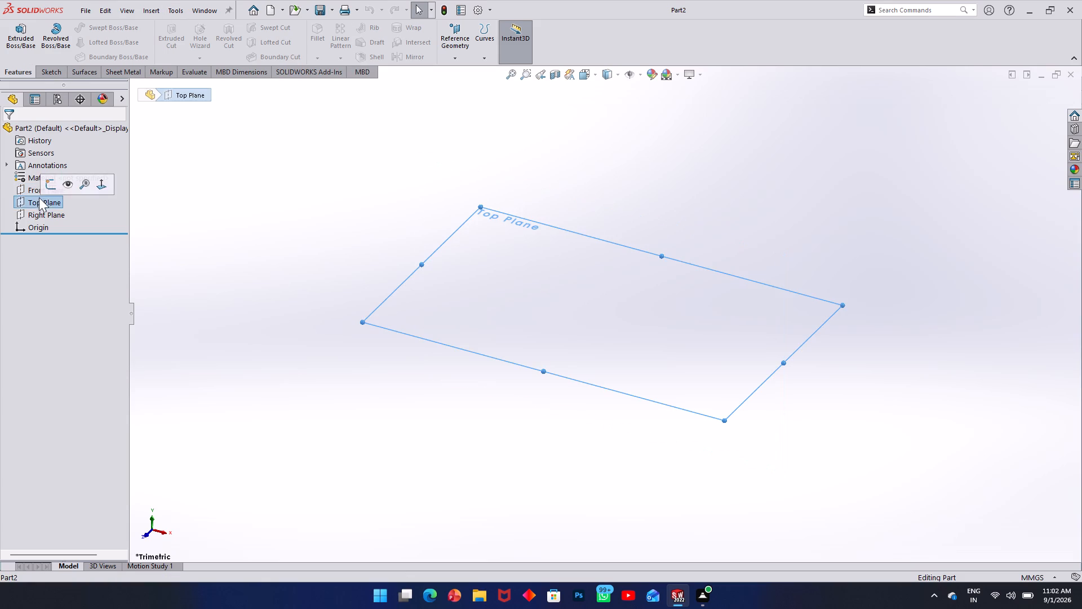
{"action": "left_click", "coordinate": [46, 73]}
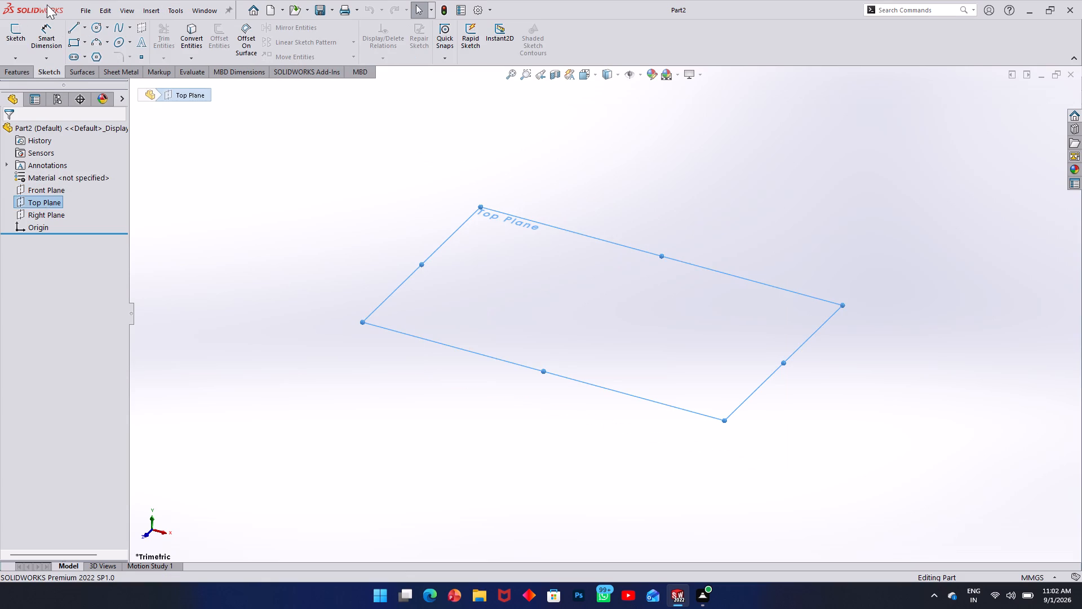
{"action": "left_click", "coordinate": [25, 39]}
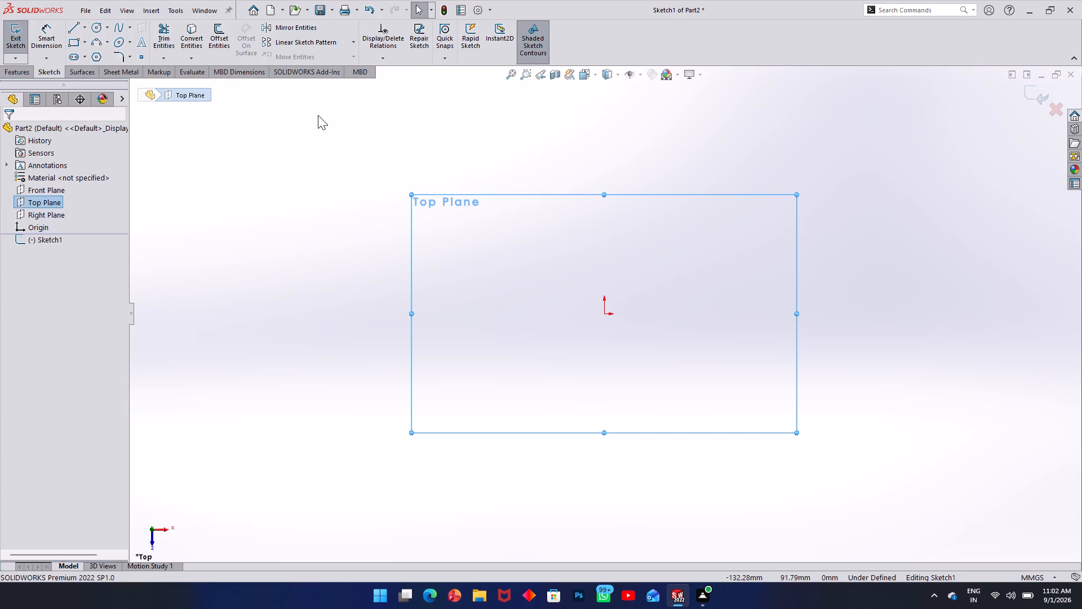
{"action": "left_click", "coordinate": [99, 27]}
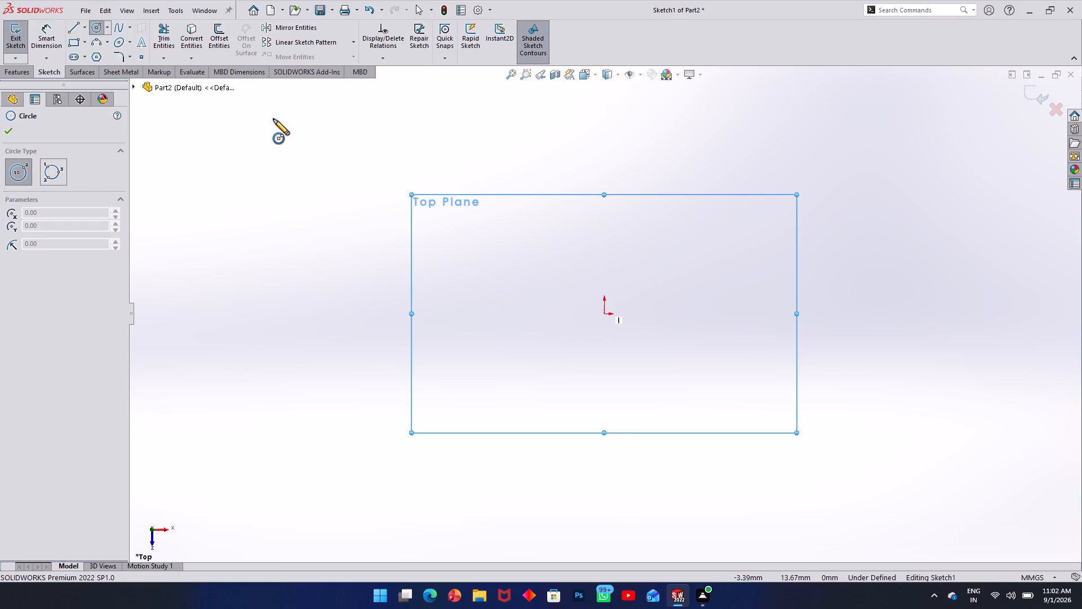
{"action": "left_click", "coordinate": [86, 30]}
{"action": "left_click", "coordinate": [88, 59]}
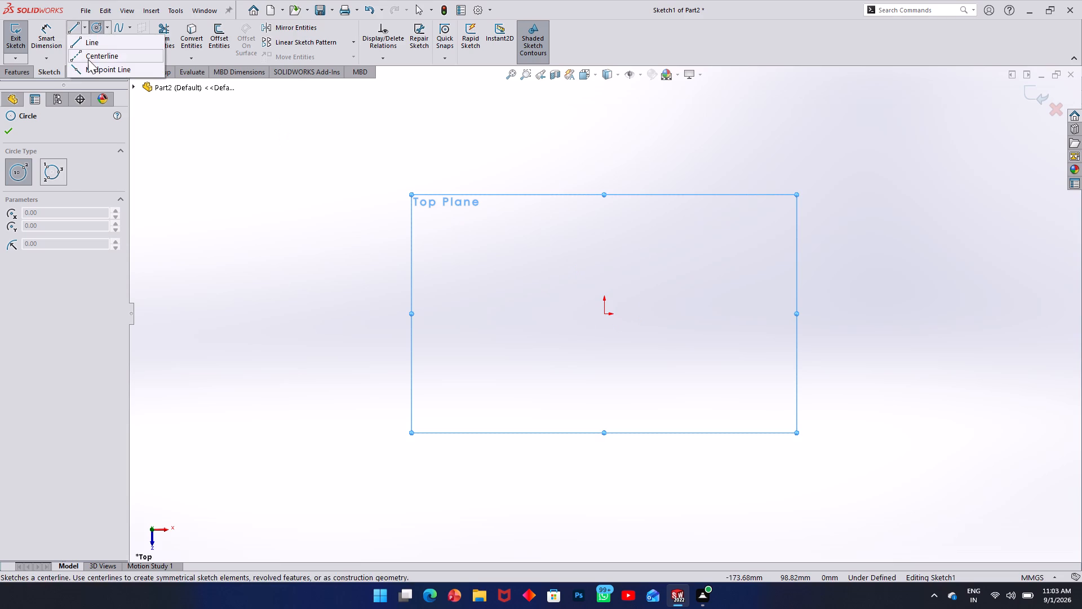
{"action": "left_click", "coordinate": [606, 96]}
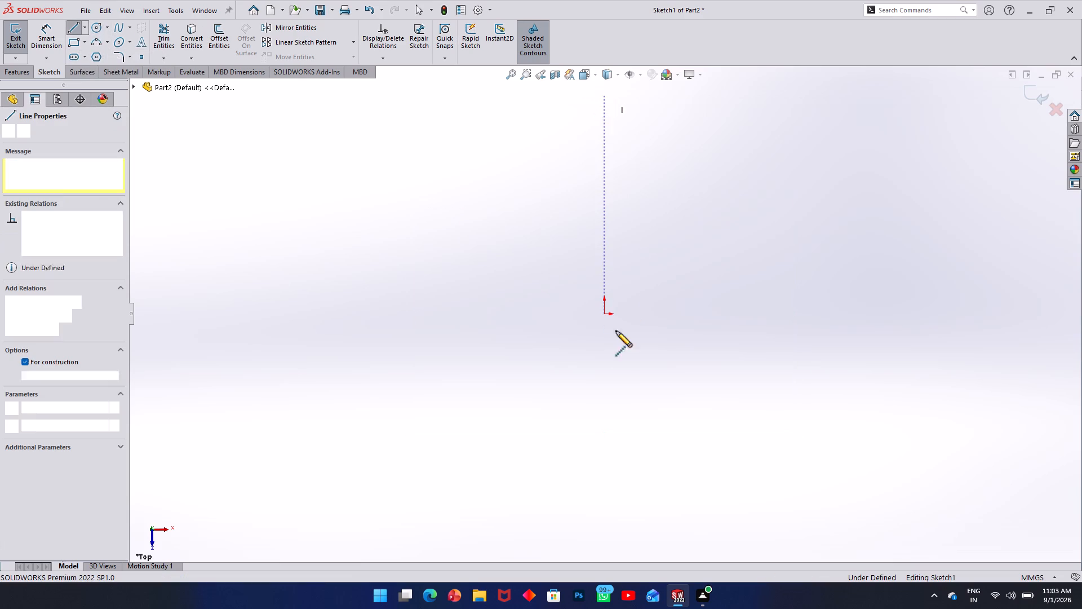
{"action": "left_click", "coordinate": [605, 528]}
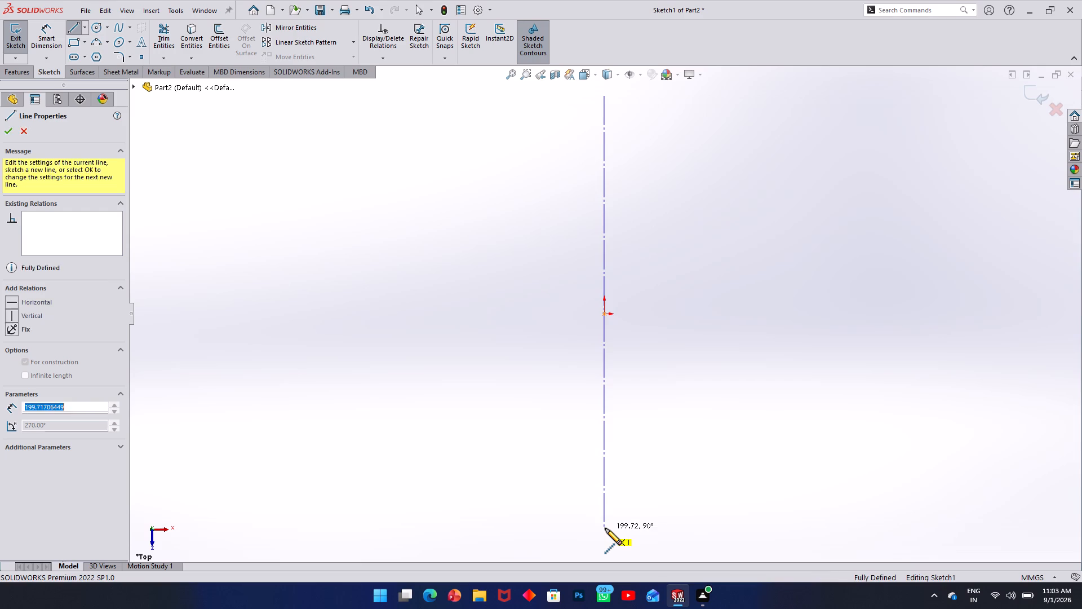
{"action": "key", "text": "Escape"}
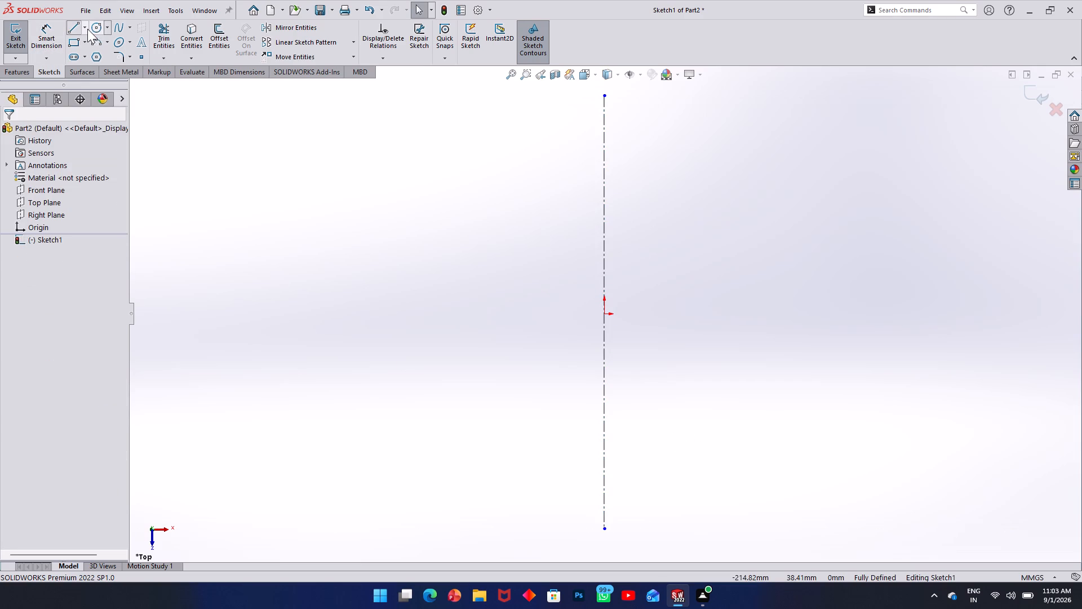
Draw a horizontal centerline through the origin, crossing the vertical centerline.
{"action": "left_click", "coordinate": [87, 29]}
{"action": "left_click", "coordinate": [91, 53]}
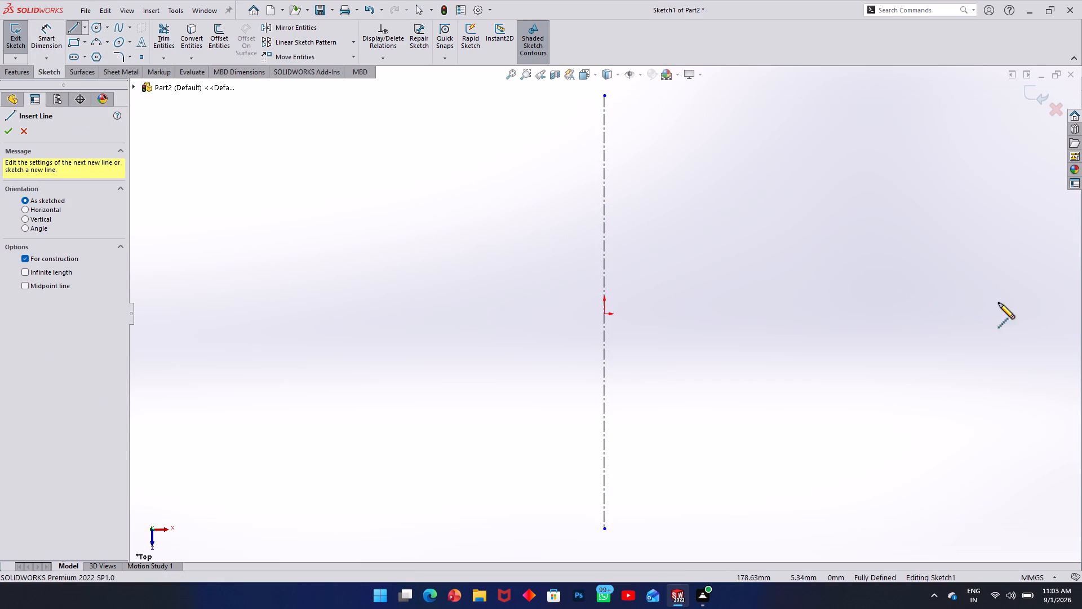
{"action": "left_click", "coordinate": [925, 311]}
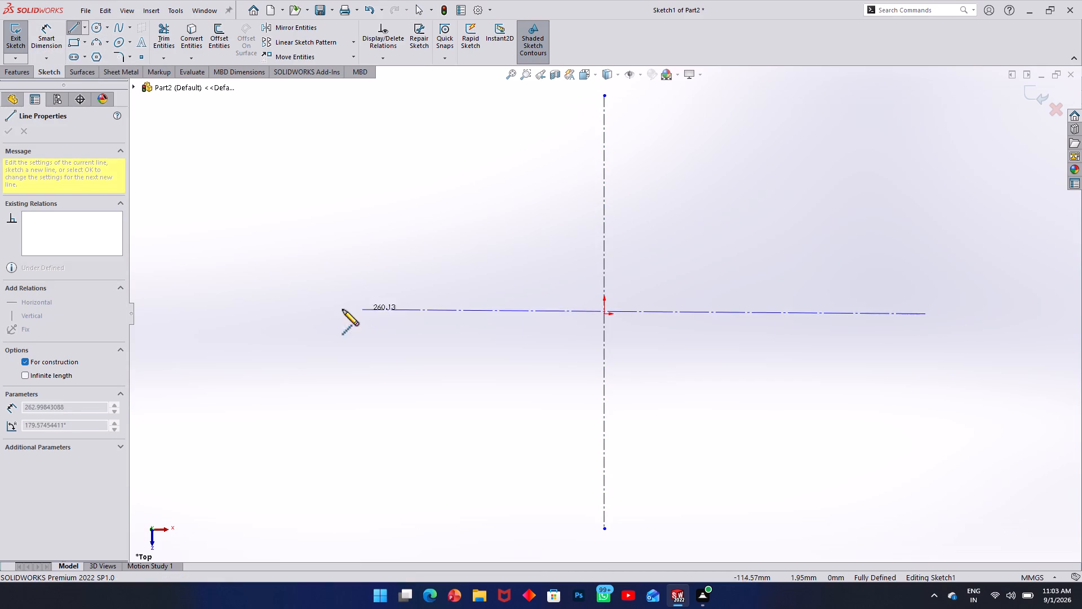
{"action": "left_click", "coordinate": [270, 313]}
{"action": "key", "text": "Escape"}
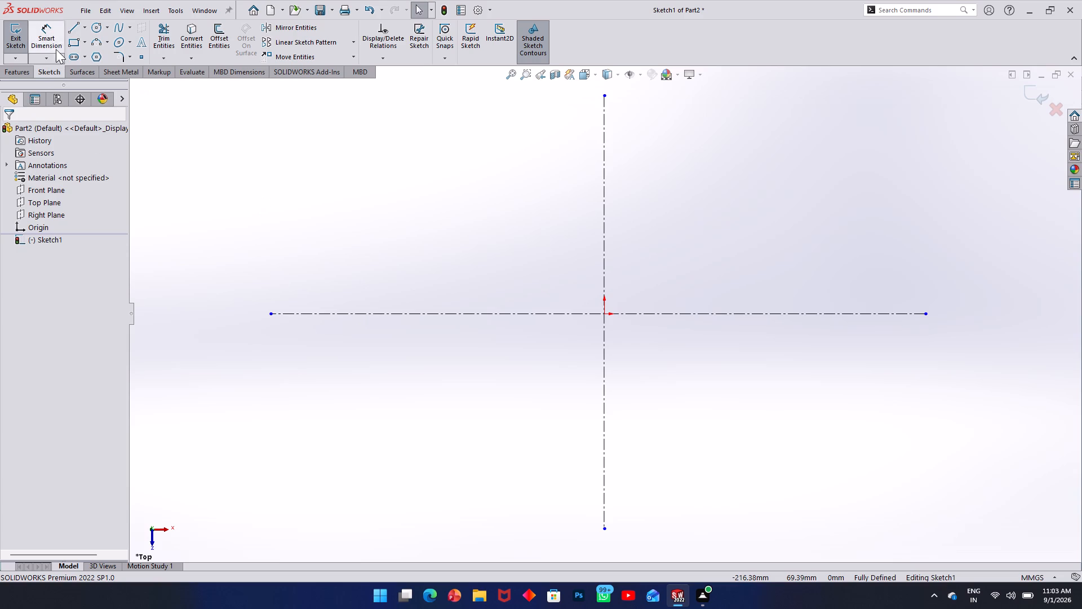
Start a center-point circle at the origin, where the two centerlines cross.
{"action": "left_click", "coordinate": [94, 24]}
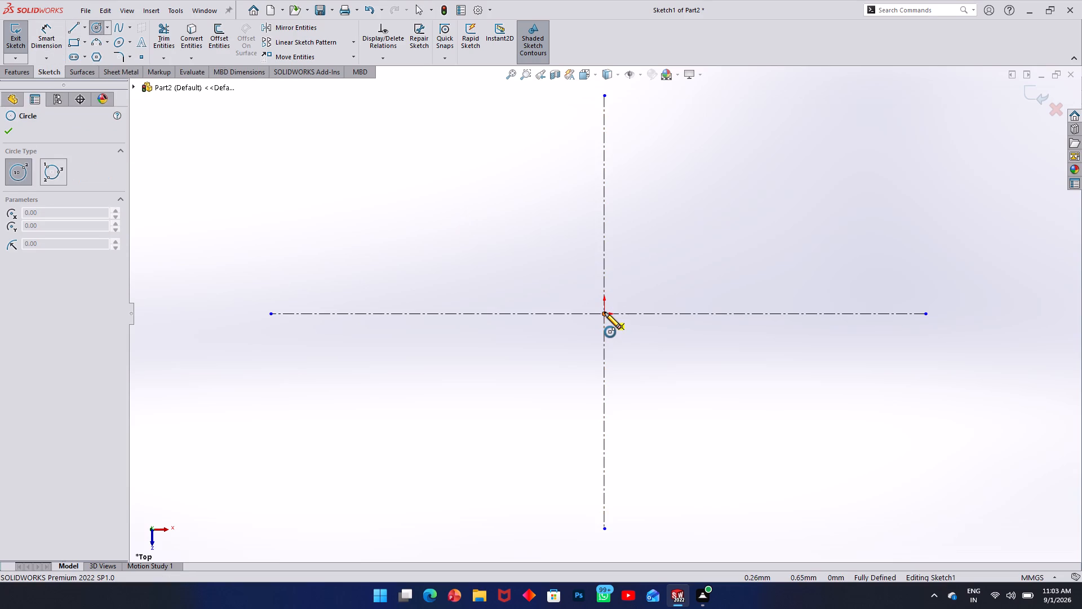
{"action": "left_click", "coordinate": [605, 313]}
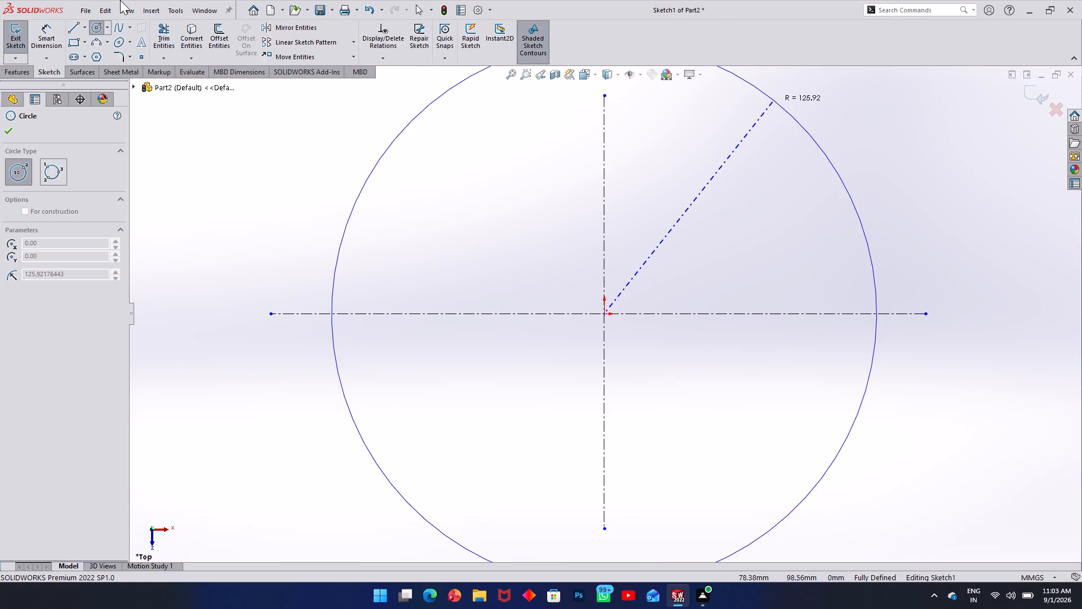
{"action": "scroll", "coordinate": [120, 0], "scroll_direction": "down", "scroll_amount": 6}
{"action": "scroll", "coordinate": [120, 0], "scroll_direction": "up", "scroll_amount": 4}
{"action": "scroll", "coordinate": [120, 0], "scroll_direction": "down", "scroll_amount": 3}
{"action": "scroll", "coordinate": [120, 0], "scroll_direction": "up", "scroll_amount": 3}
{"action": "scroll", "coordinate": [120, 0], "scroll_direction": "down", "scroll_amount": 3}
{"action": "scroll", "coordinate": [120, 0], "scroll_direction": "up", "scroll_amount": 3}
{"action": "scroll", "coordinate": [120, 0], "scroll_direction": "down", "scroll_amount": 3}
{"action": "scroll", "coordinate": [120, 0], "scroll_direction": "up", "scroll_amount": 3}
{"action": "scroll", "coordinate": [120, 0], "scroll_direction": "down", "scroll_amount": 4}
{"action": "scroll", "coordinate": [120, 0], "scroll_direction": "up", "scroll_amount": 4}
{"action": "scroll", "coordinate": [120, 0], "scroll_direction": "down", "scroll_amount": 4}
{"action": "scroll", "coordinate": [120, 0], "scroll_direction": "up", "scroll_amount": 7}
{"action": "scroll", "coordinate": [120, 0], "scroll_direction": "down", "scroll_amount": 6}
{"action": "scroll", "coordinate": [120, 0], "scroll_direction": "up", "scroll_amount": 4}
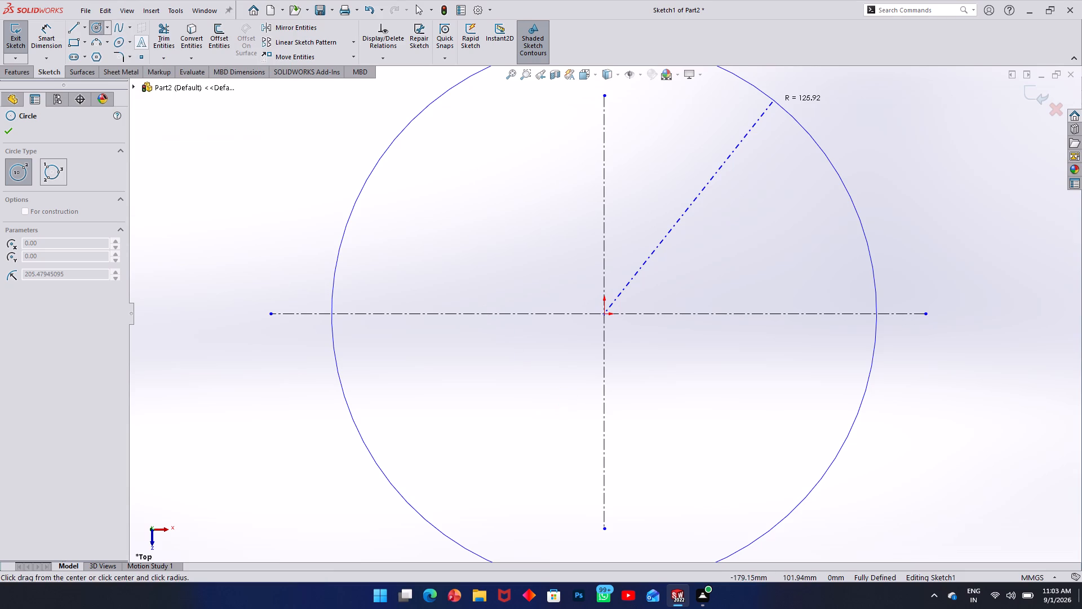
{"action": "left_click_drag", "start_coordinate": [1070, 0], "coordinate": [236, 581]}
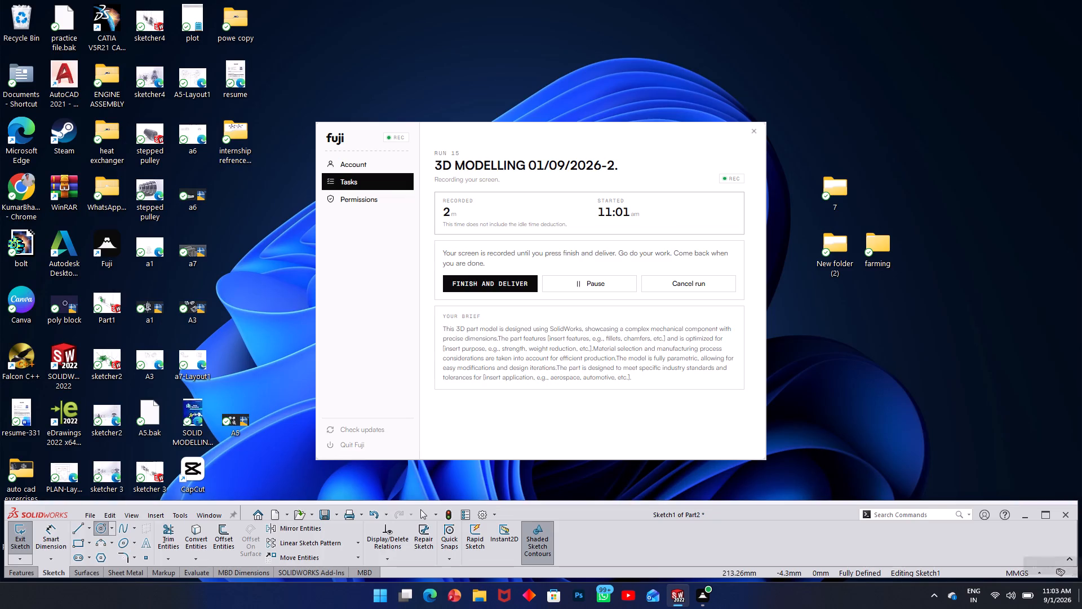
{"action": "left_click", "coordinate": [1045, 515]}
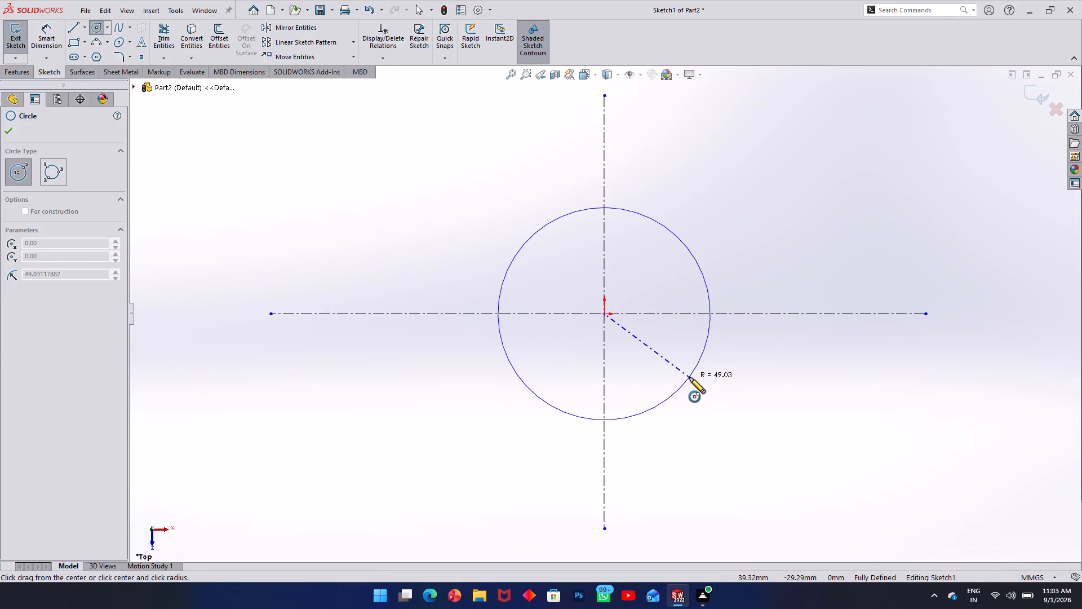
Complete the origin-centred circle with a radius of about 49 mm.
{"action": "left_click", "coordinate": [689, 377]}
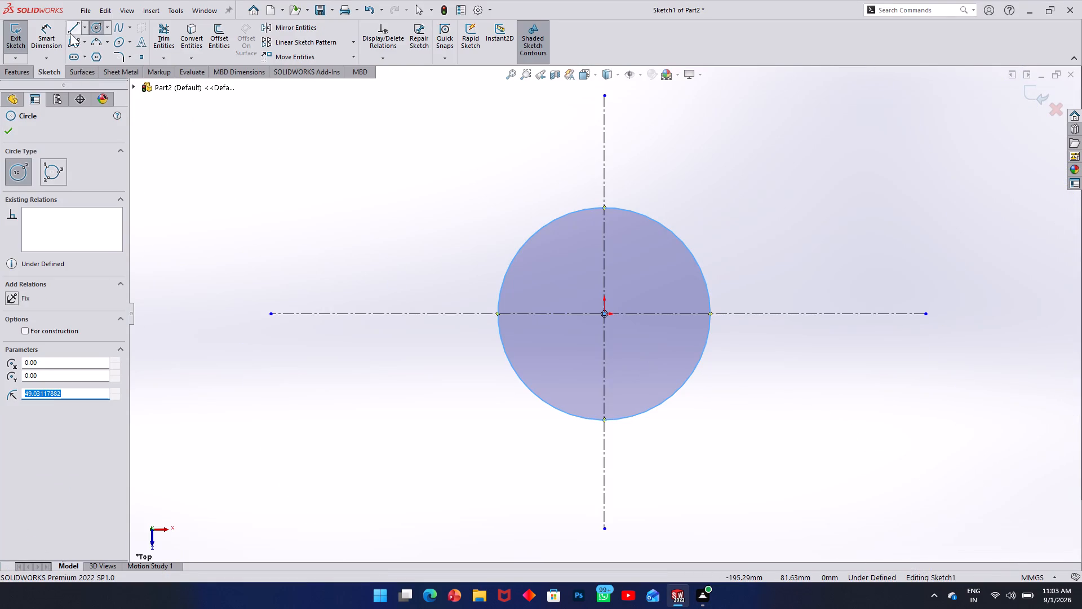
Dimension the circle's diameter as 28 mm and exit the sketch.
{"action": "left_click", "coordinate": [51, 34]}
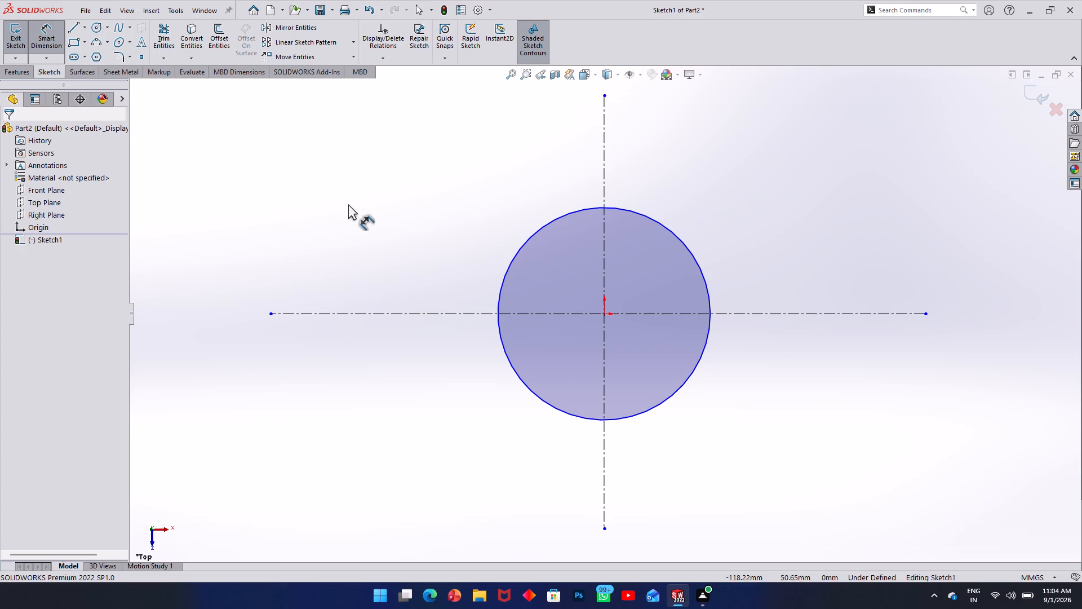
{"action": "left_click", "coordinate": [675, 394]}
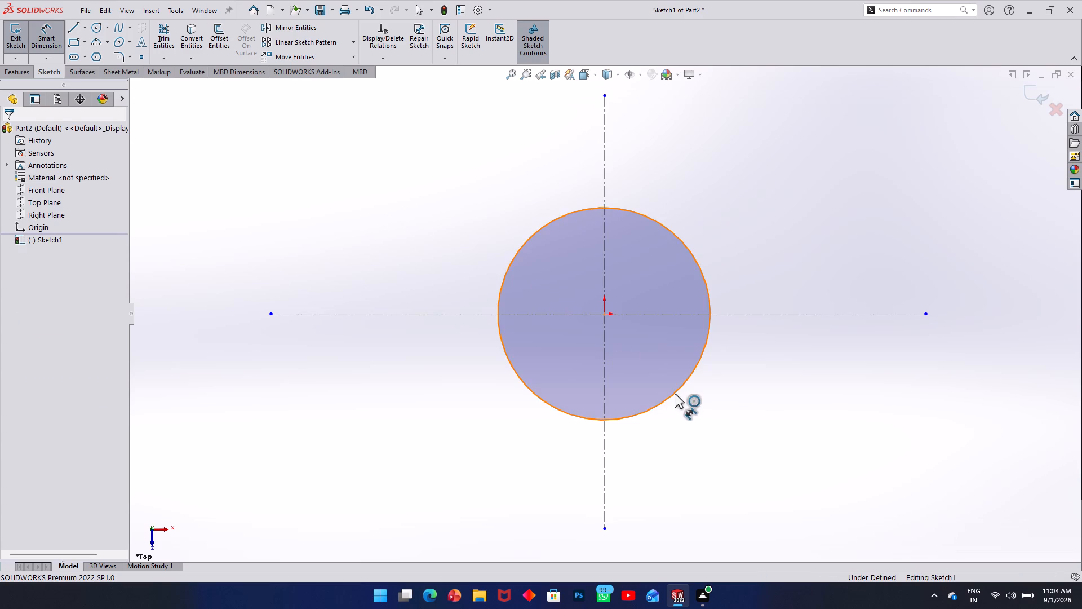
{"action": "left_click", "coordinate": [771, 367]}
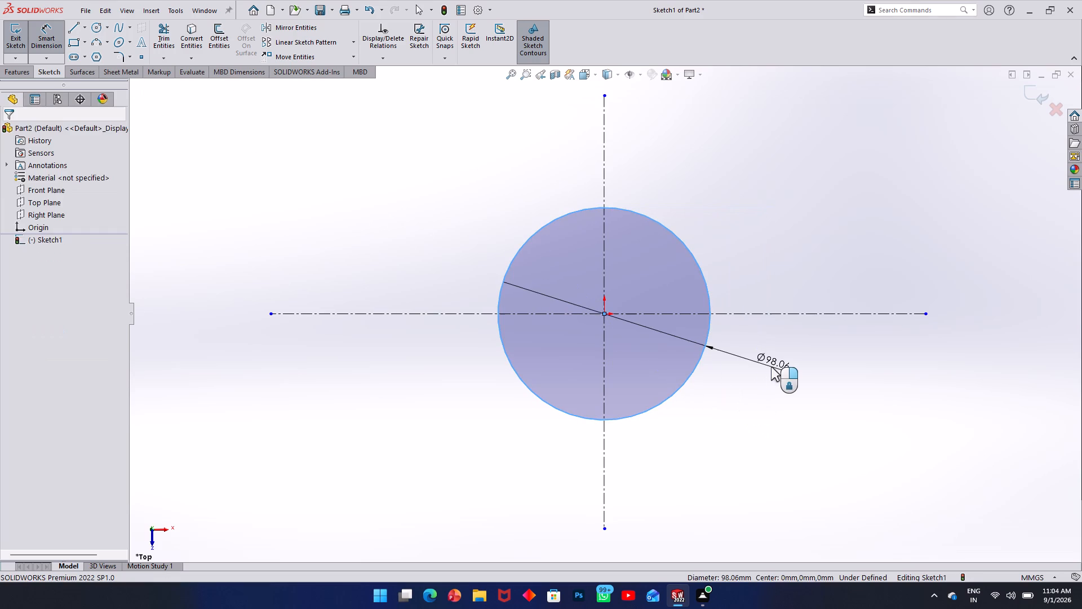
{"action": "type", "text": "28"}
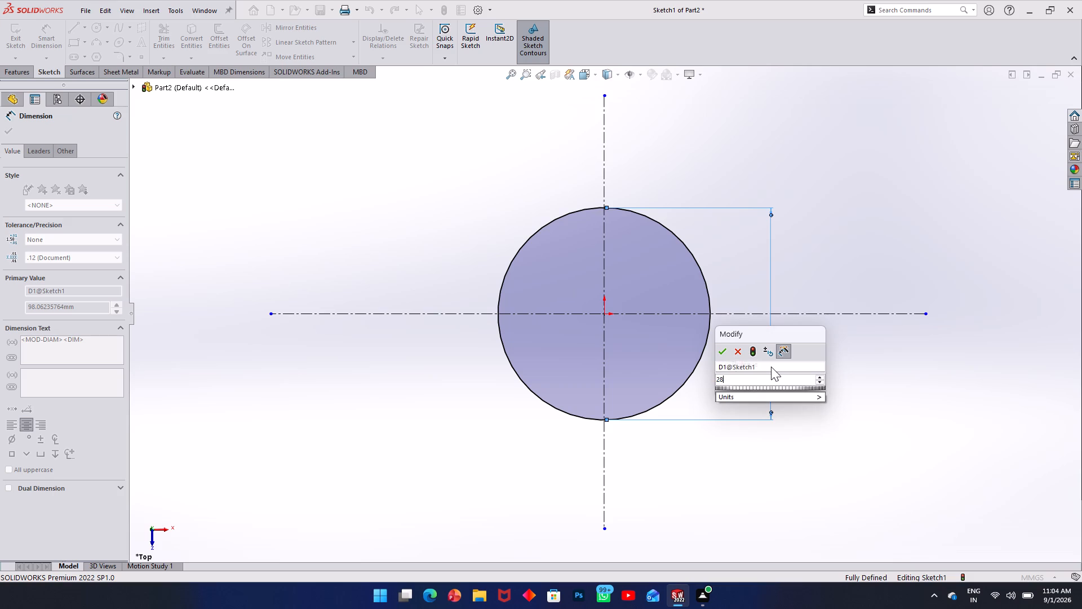
{"action": "key", "text": "Return"}
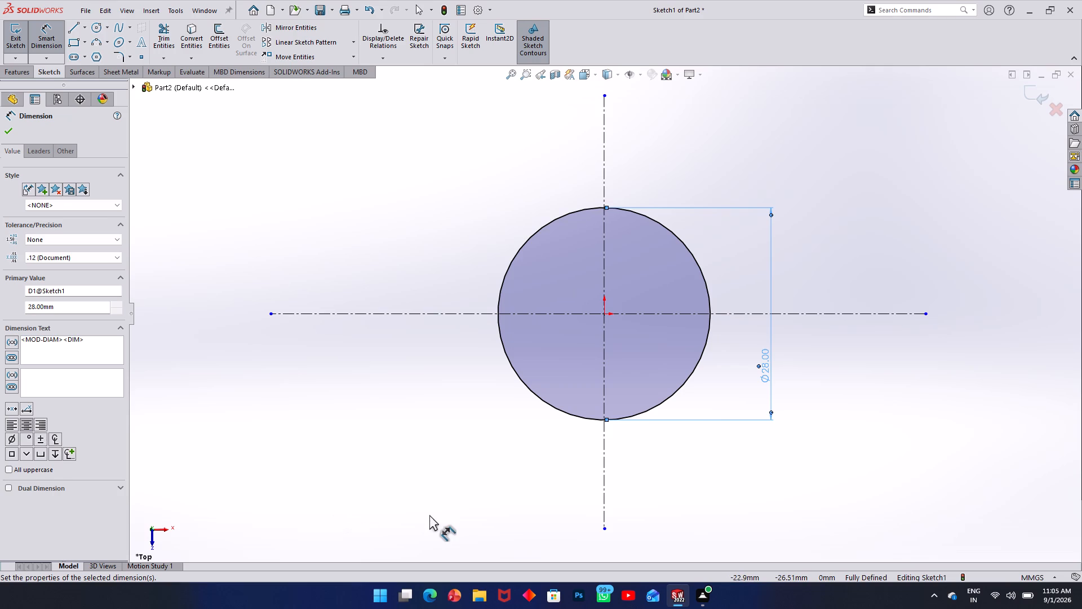
{"action": "left_click", "coordinate": [18, 49]}
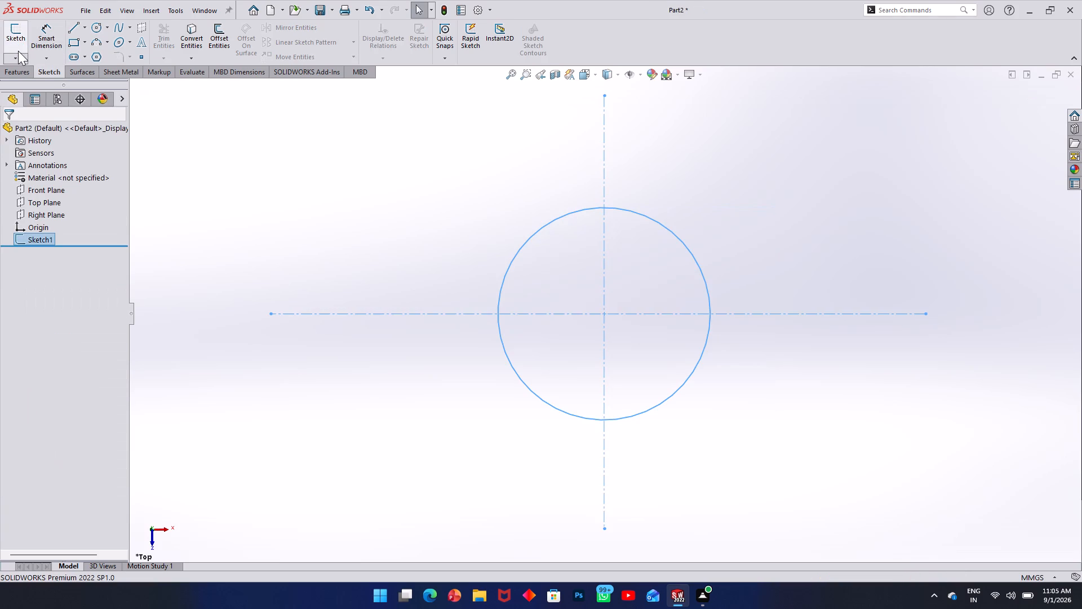
{"action": "left_click", "coordinate": [345, 225]}
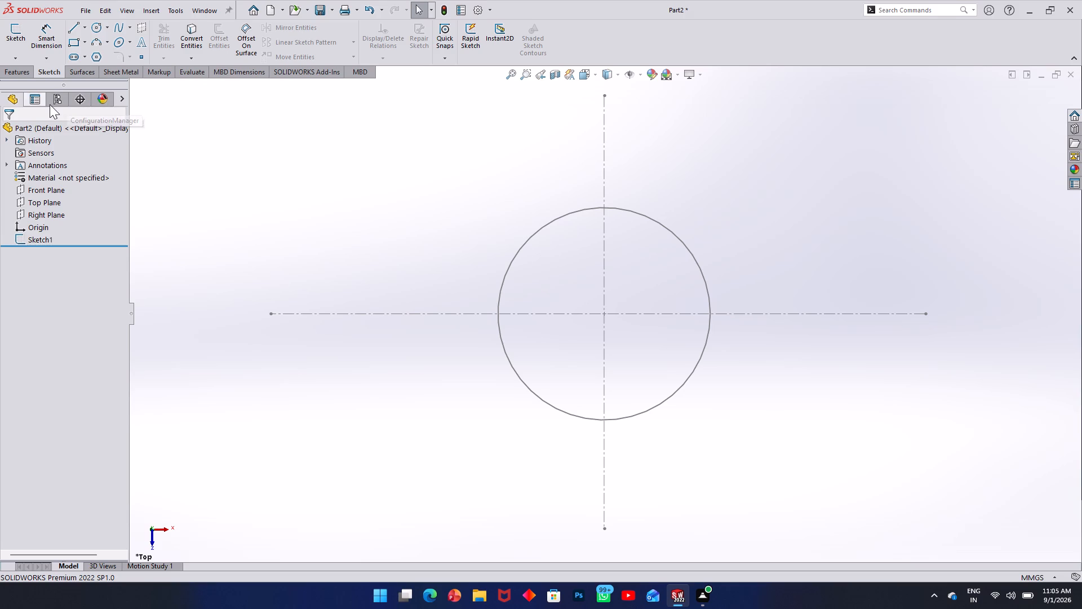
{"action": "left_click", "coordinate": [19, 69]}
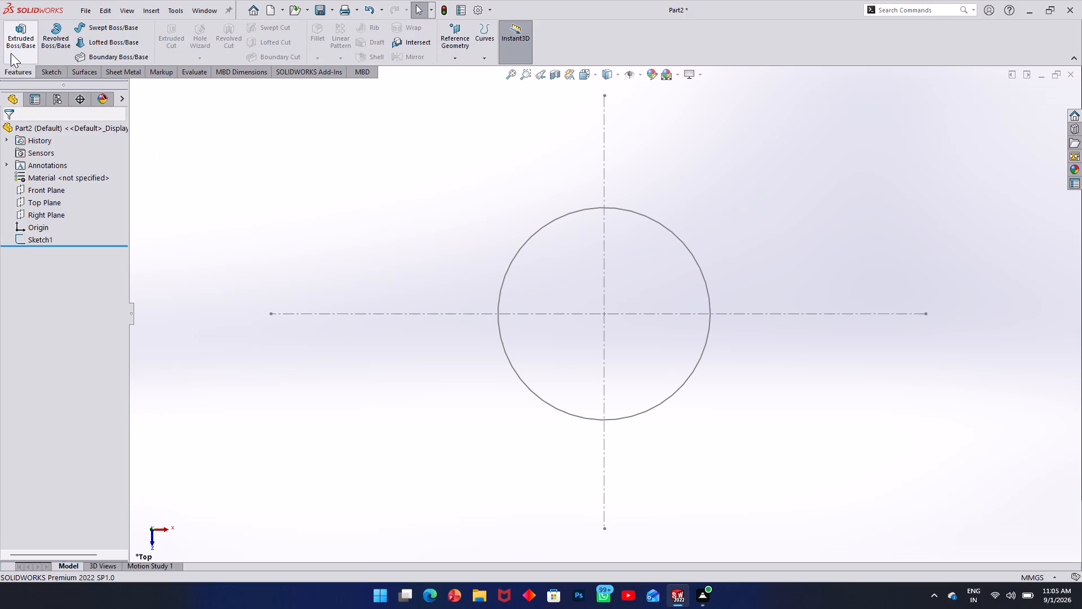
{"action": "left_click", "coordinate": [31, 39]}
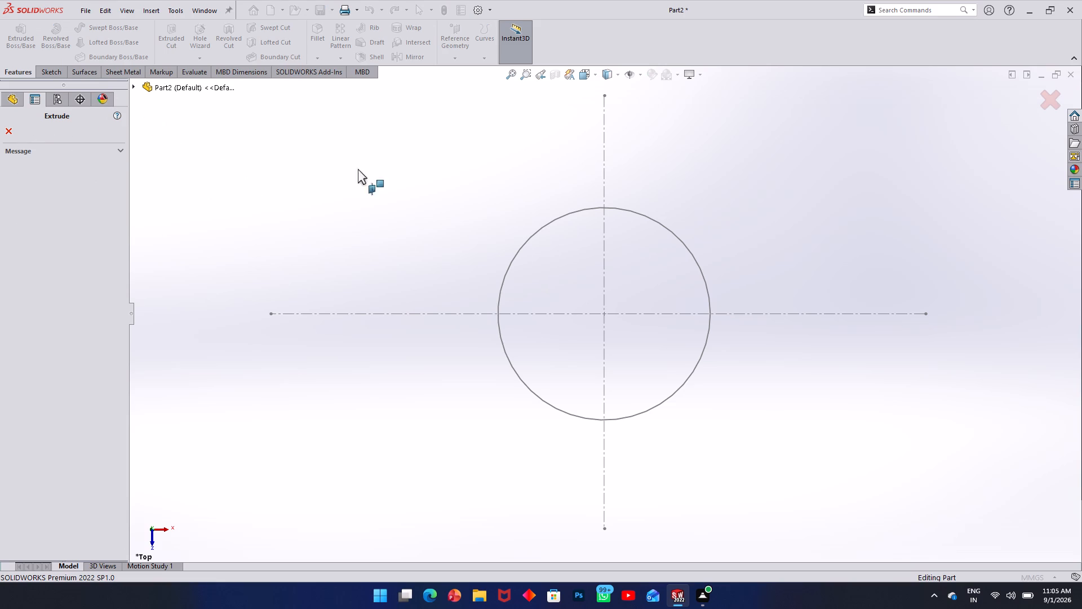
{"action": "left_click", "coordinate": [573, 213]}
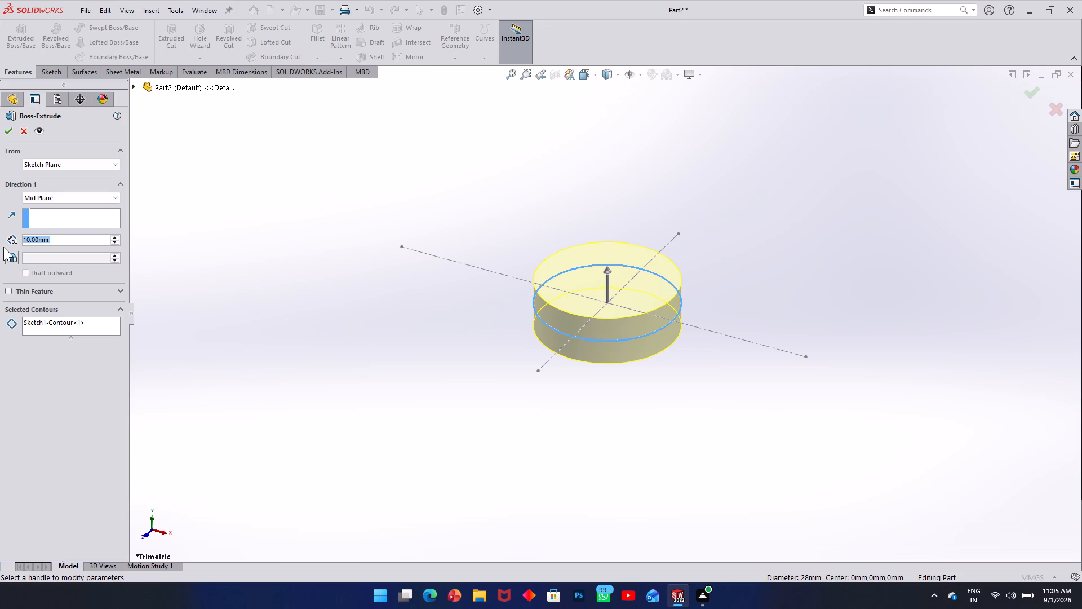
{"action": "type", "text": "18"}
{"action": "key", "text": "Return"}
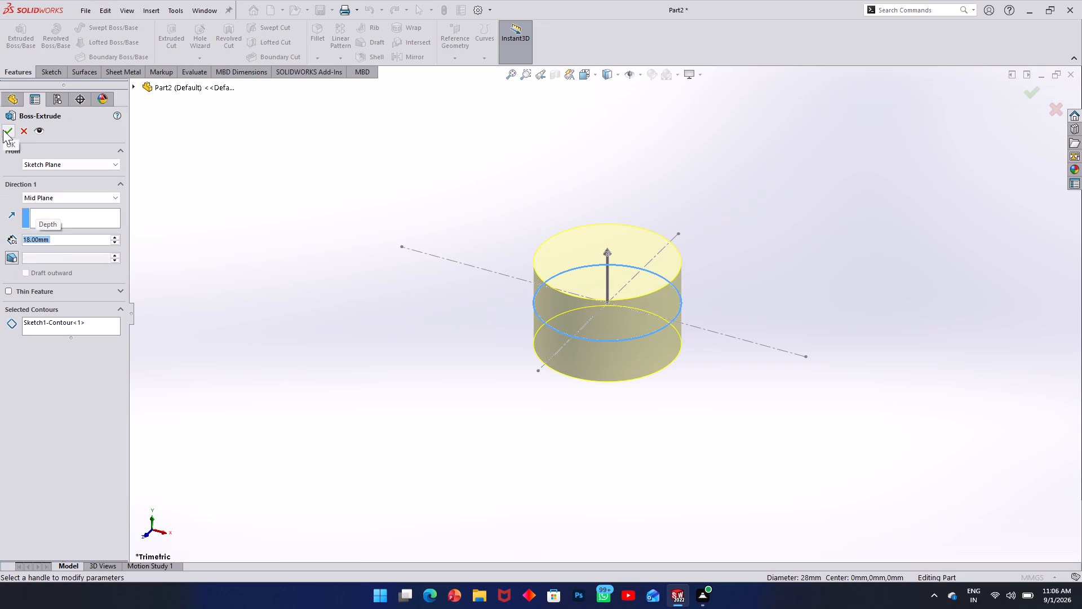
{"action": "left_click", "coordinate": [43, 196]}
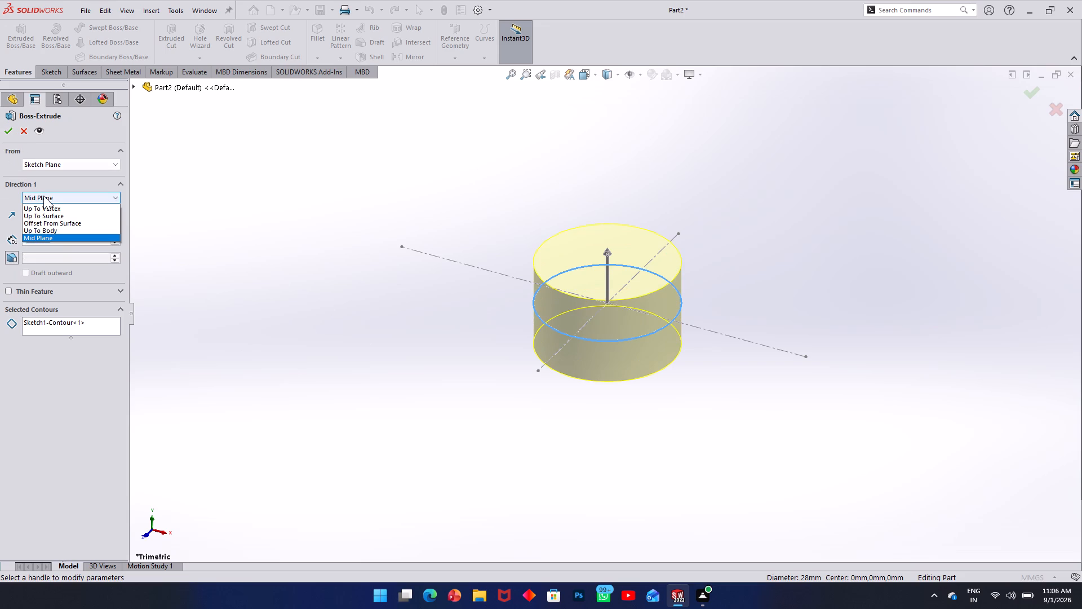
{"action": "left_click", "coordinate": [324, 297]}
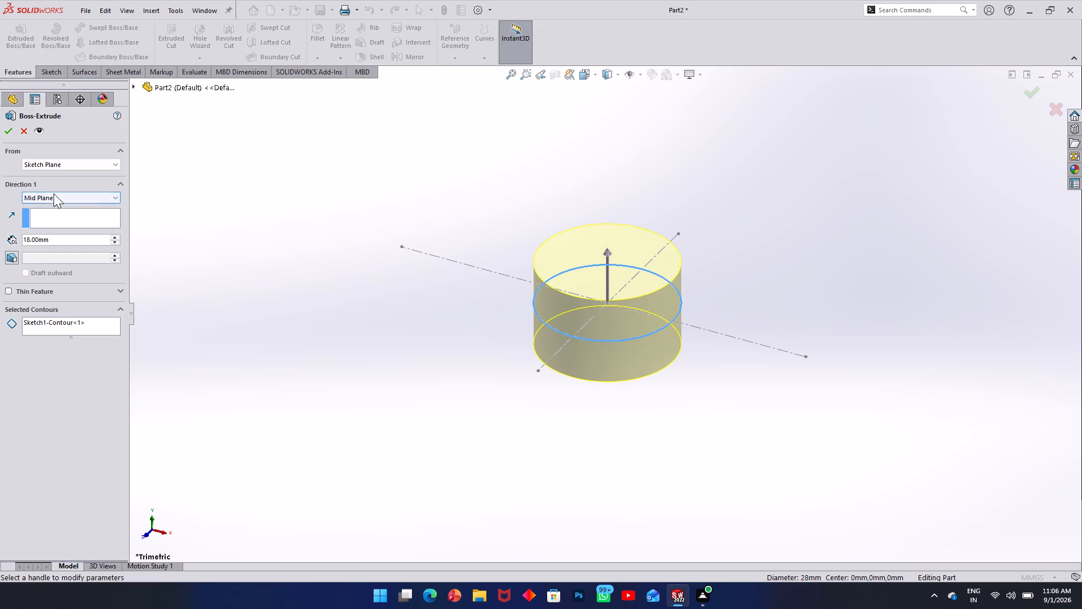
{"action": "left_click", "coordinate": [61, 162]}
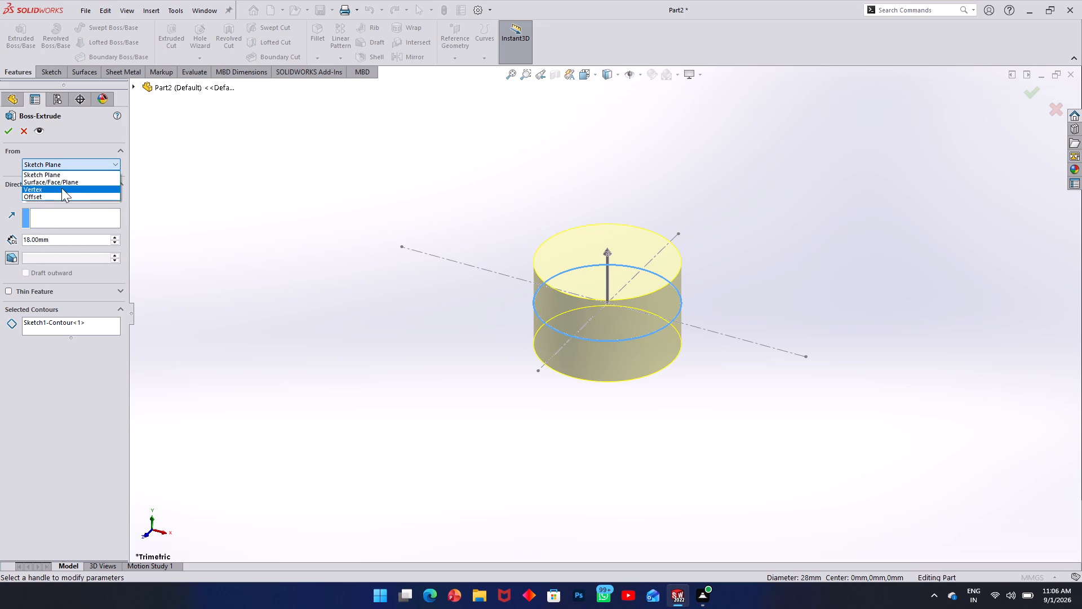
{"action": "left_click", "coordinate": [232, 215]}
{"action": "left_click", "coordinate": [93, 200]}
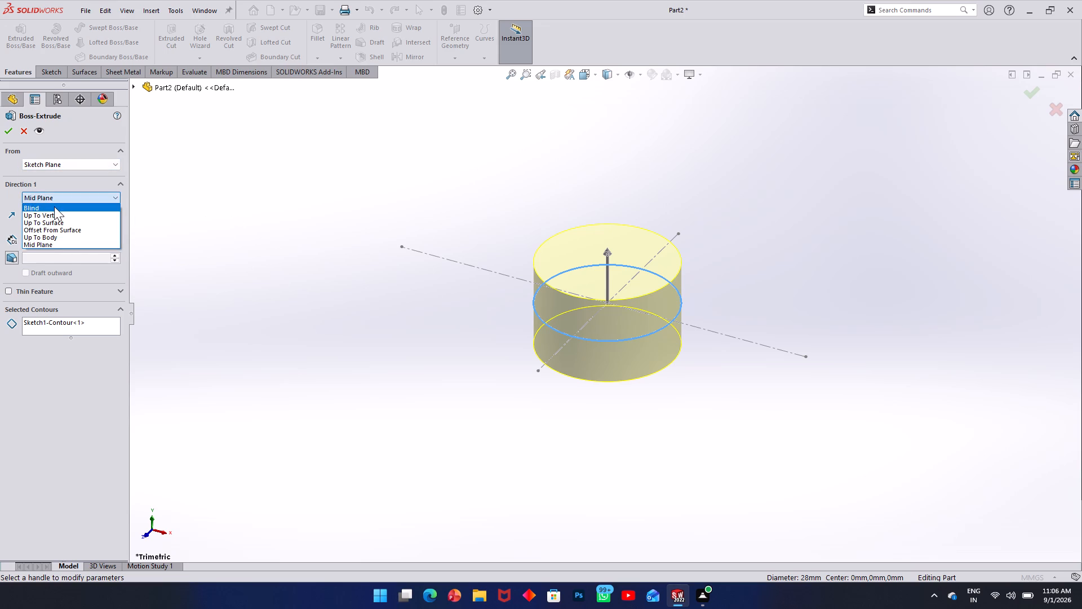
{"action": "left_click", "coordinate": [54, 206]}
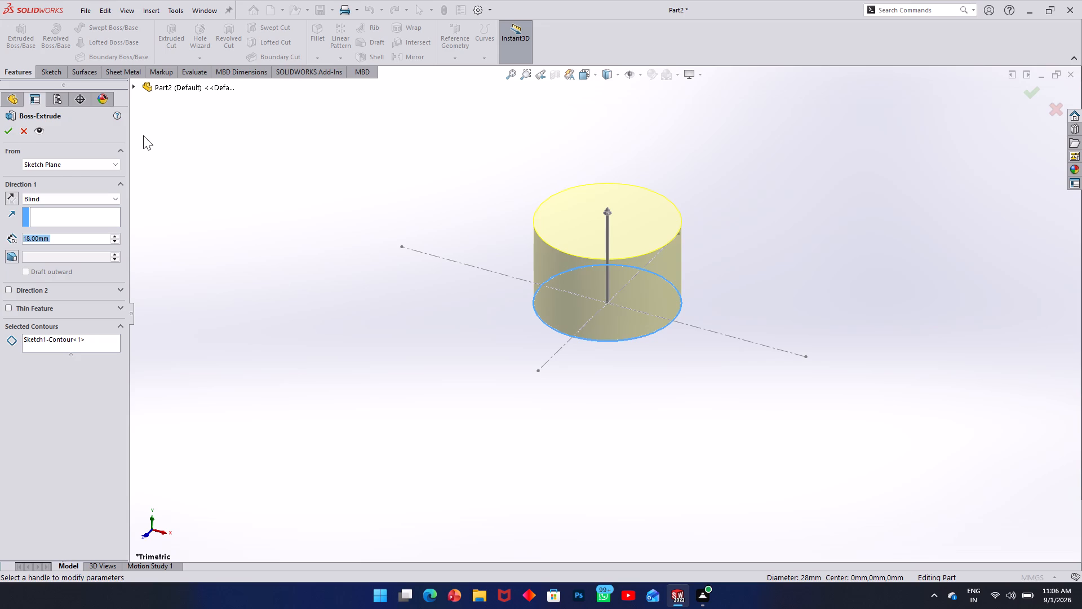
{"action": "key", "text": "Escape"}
Undo back into the base circle's sketch, set the circle's diameter to 76 mm, and exit the sketch.
{"action": "key", "text": "ctrl+z"}
{"action": "key", "text": "ctrl+z"}
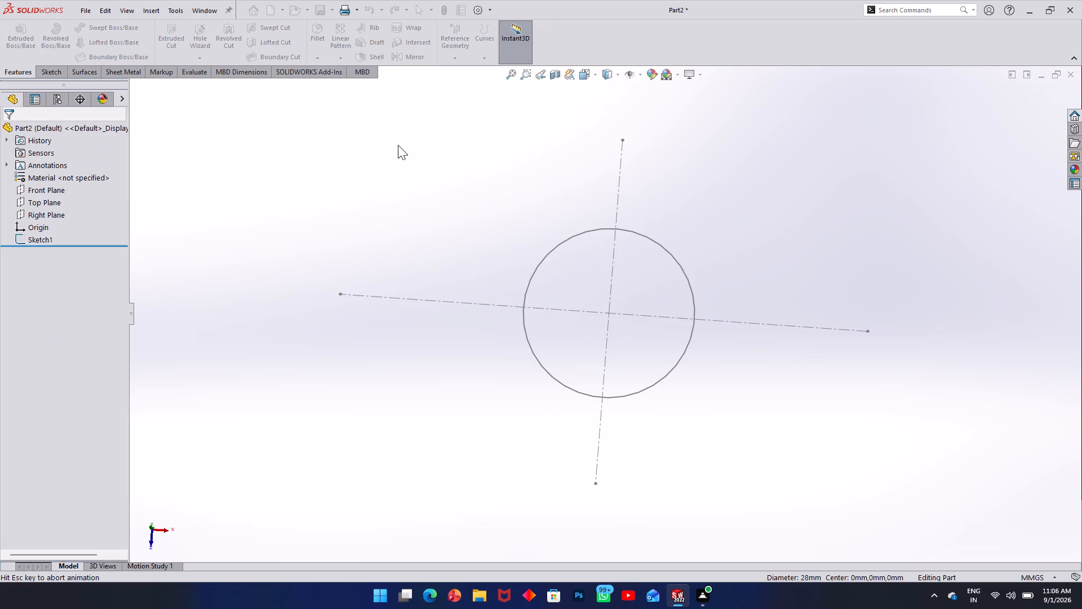
{"action": "double_click", "coordinate": [654, 374]}
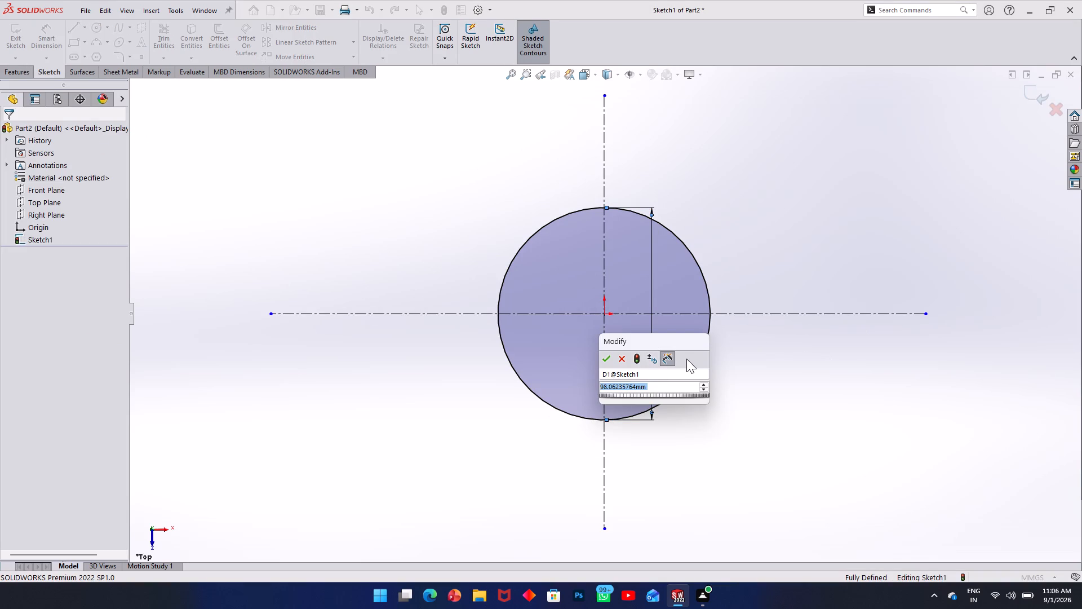
{"action": "type", "text": "76"}
{"action": "key", "text": "Return"}
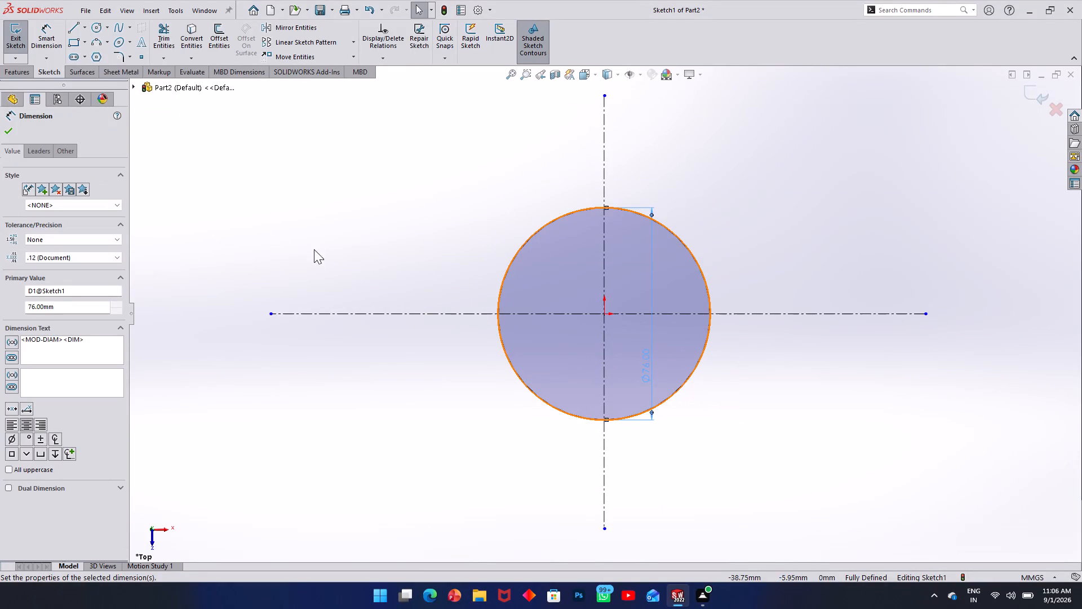
{"action": "left_click", "coordinate": [3, 37]}
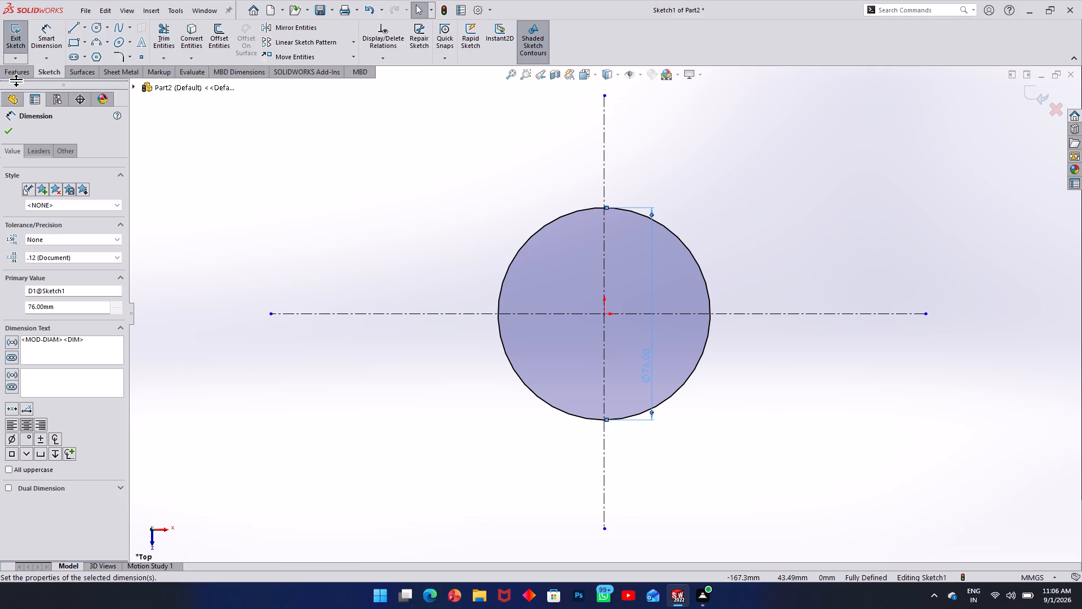
{"action": "left_click", "coordinate": [8, 48]}
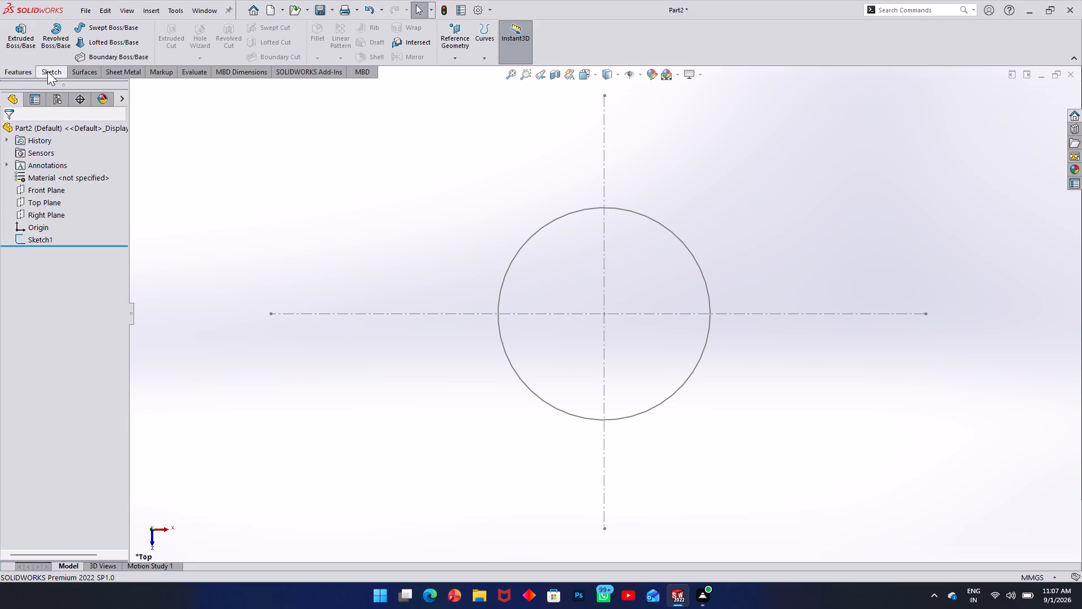
Extrude the 76 mm circle into a disc 18 mm deep, using the Mid Plane end condition.
{"action": "left_click", "coordinate": [18, 25]}
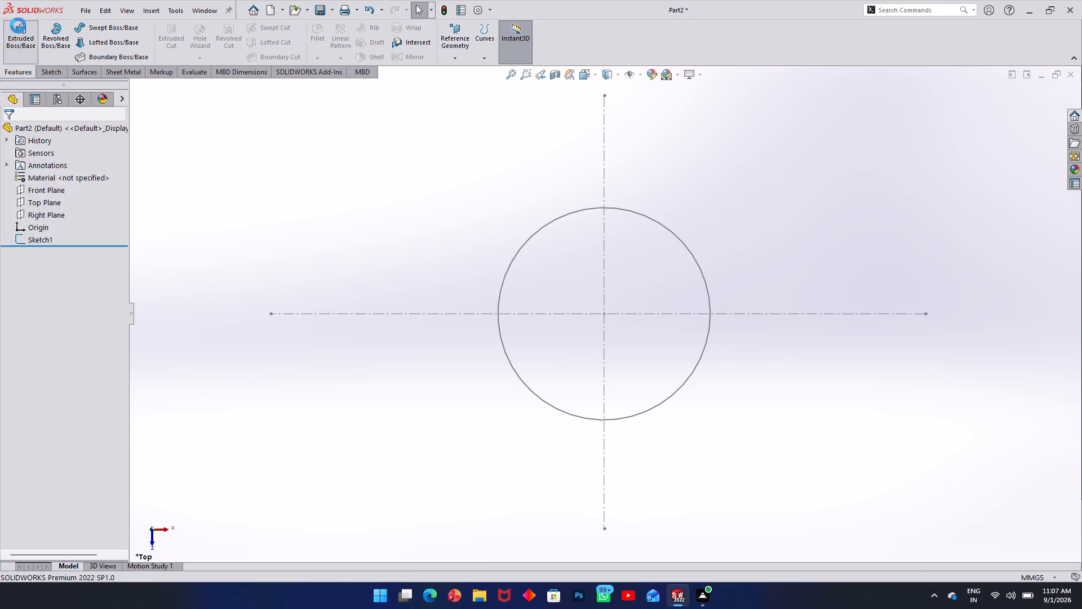
{"action": "left_click", "coordinate": [517, 253]}
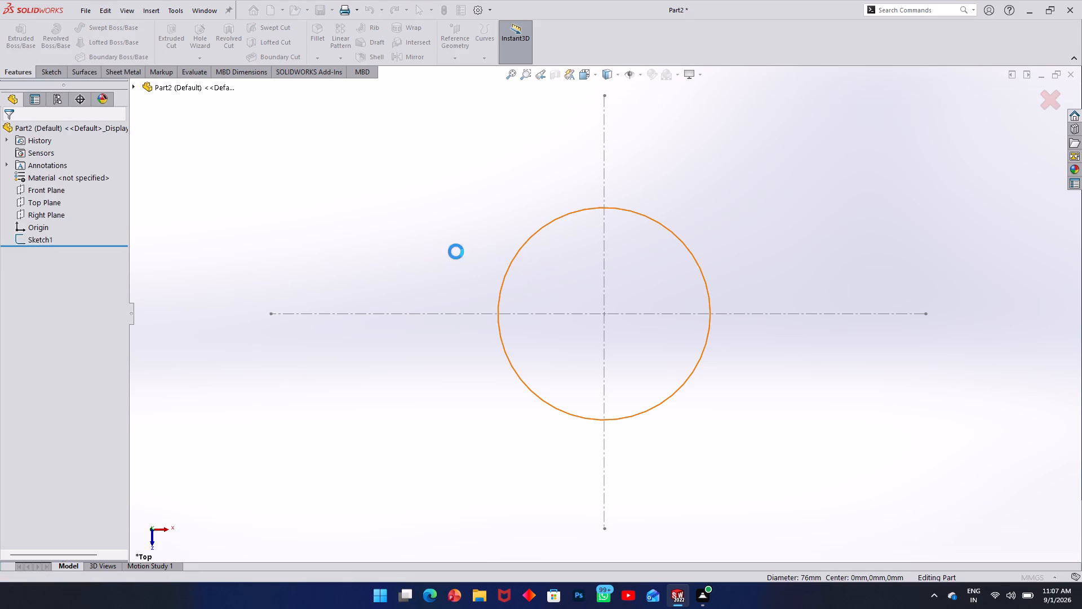
{"action": "type", "text": "18"}
{"action": "key", "text": "Return"}
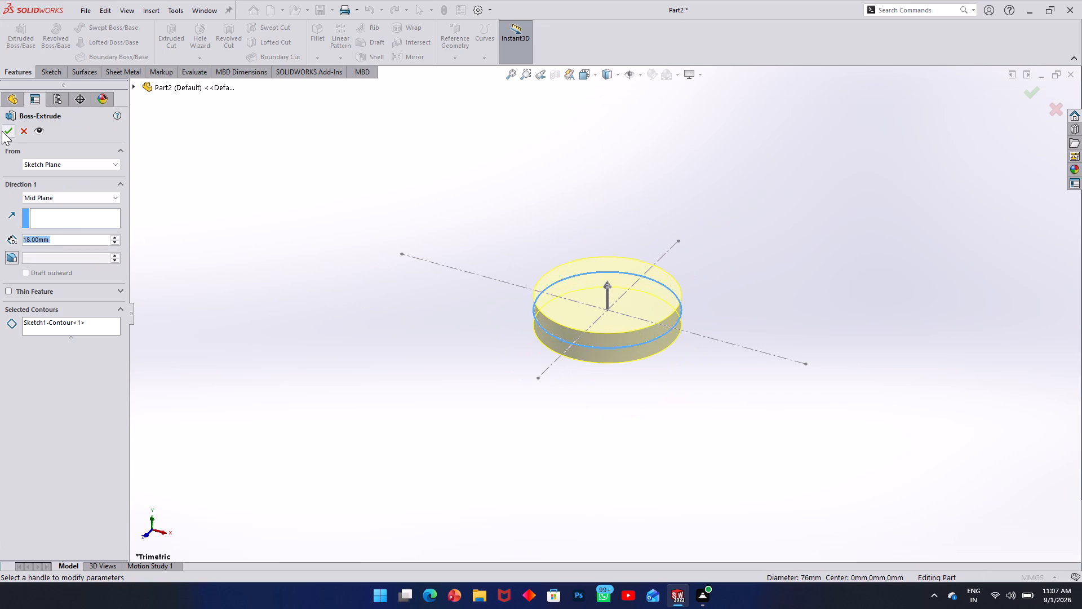
{"action": "left_click", "coordinate": [3, 131]}
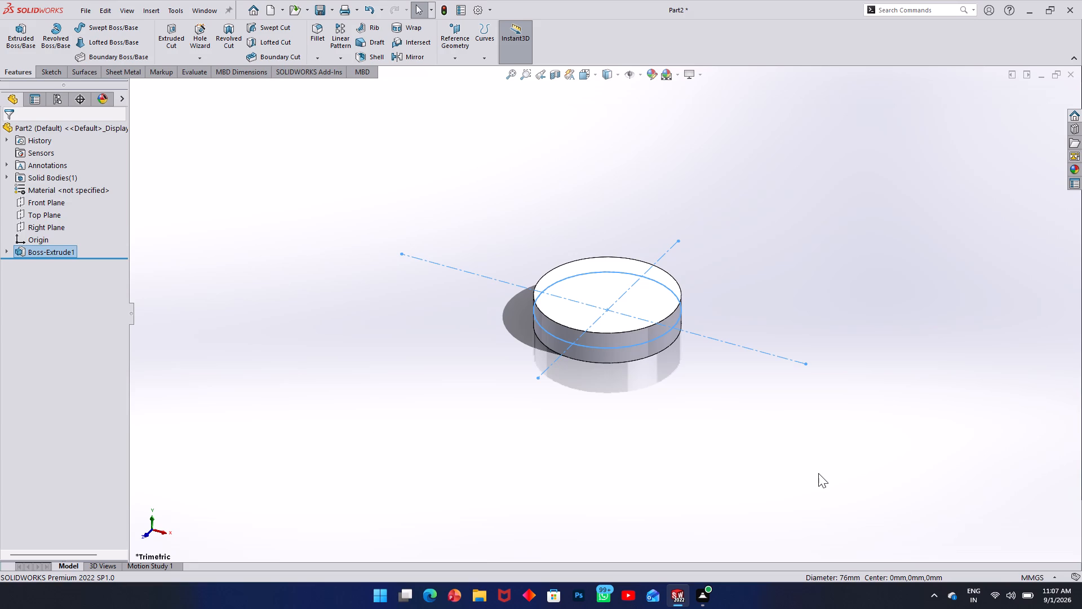
Start a sketch on the disc's top face and draw an origin-centred circle with a radius of about 20 mm.
{"action": "left_click", "coordinate": [809, 454]}
{"action": "left_click", "coordinate": [642, 311]}
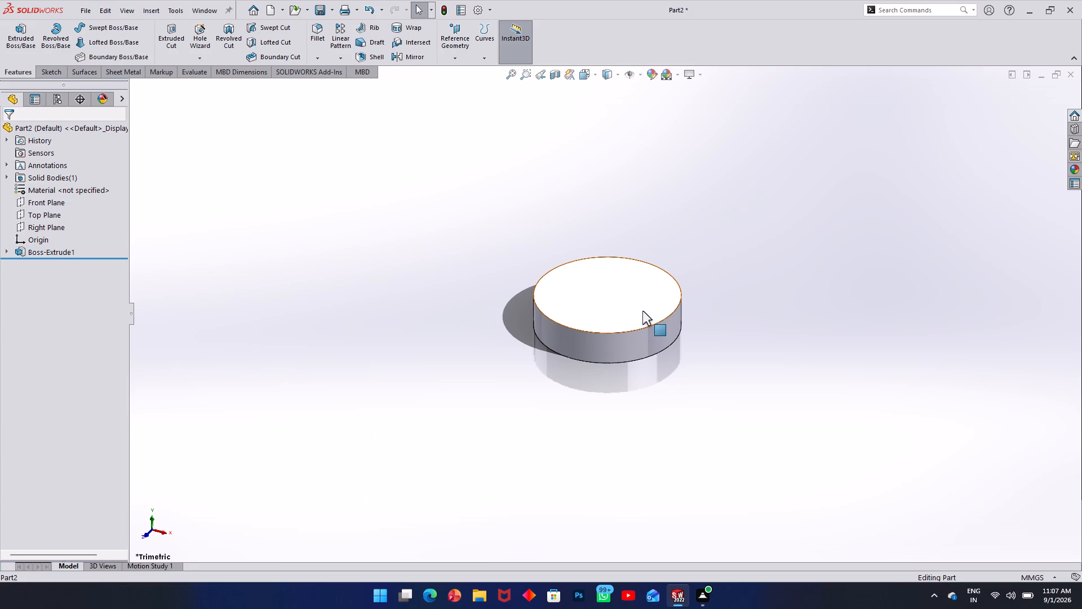
{"action": "left_click", "coordinate": [52, 73]}
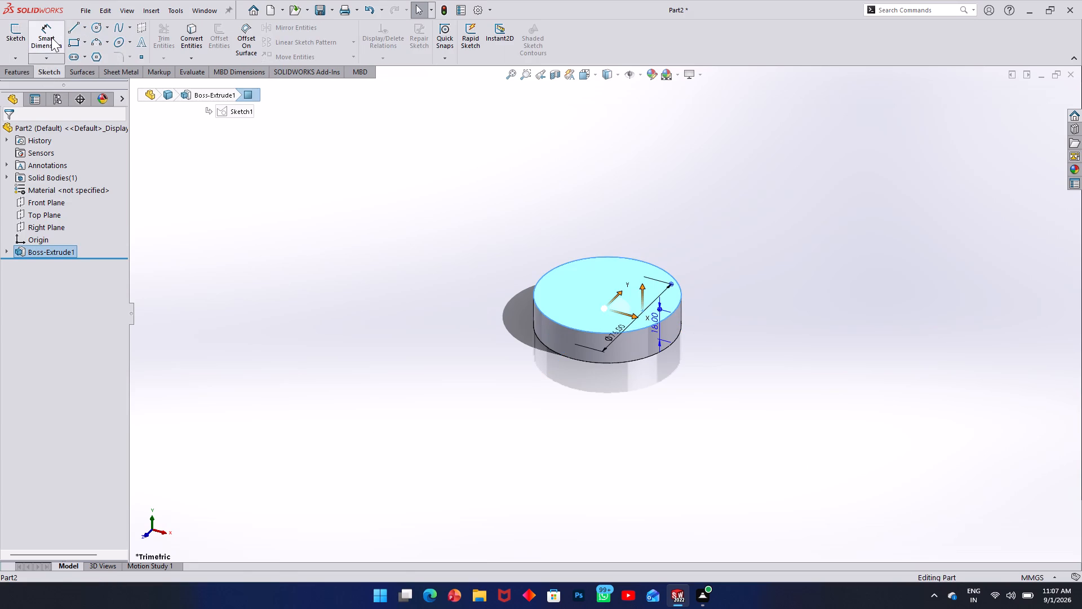
{"action": "left_click", "coordinate": [19, 40]}
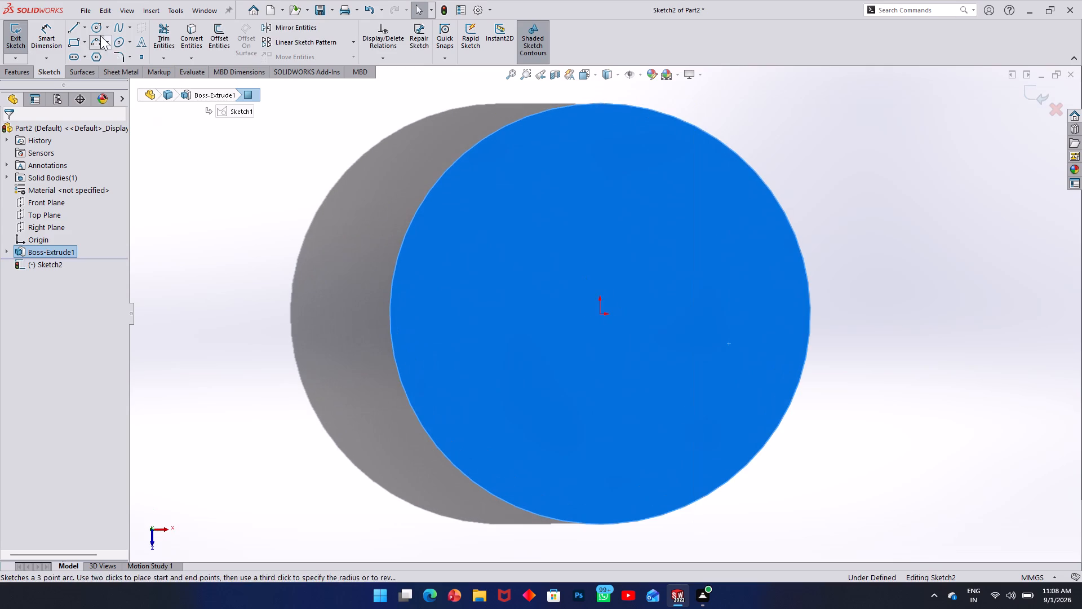
{"action": "left_click", "coordinate": [96, 28]}
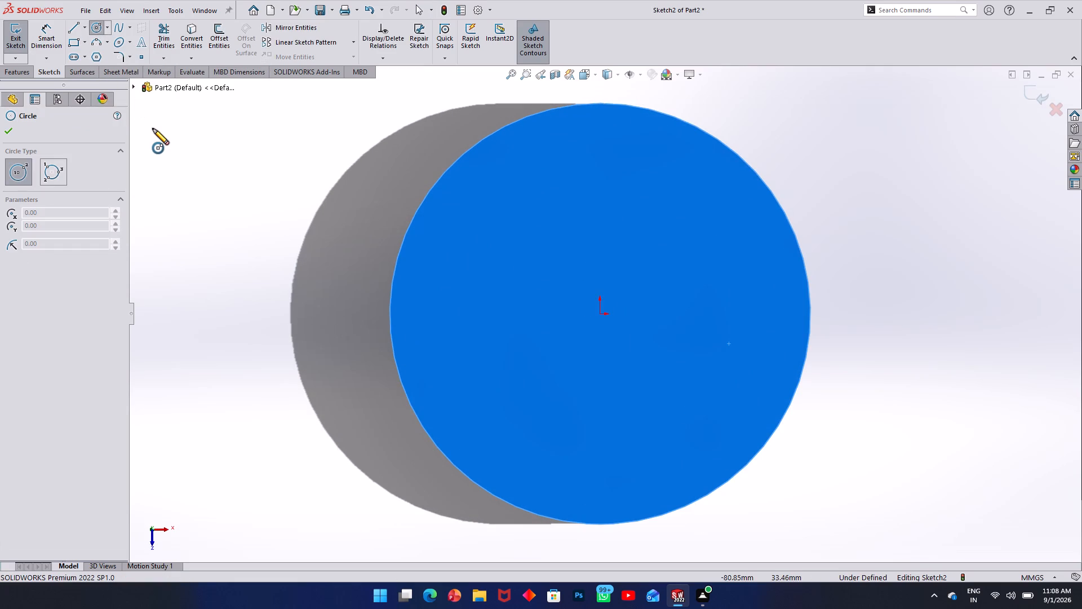
{"action": "left_click", "coordinate": [601, 314]}
{"action": "left_click", "coordinate": [680, 394]}
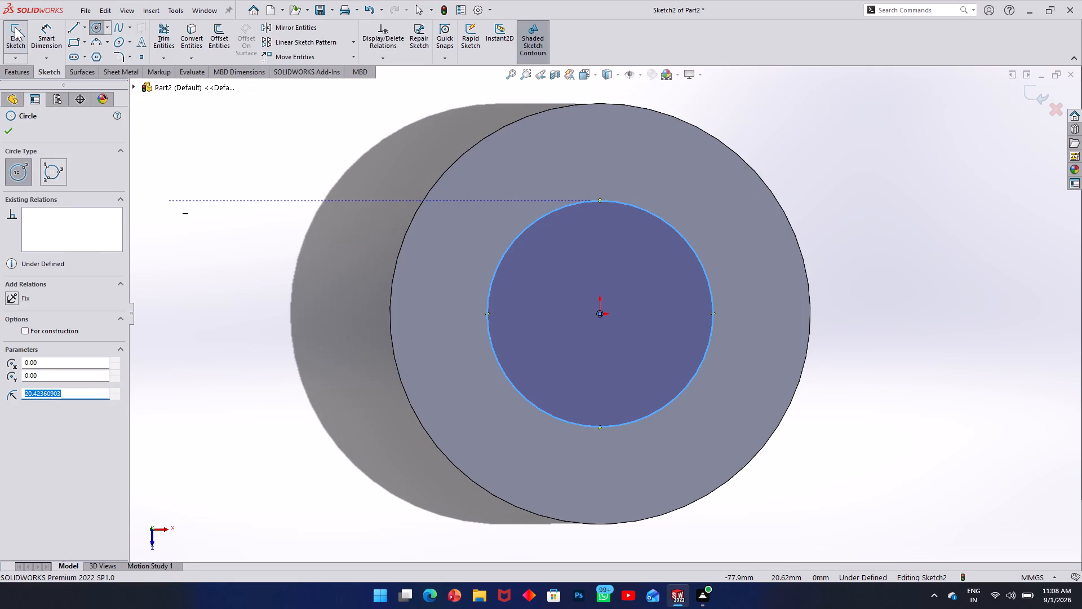
Dimension the diameter of the circle on the disc's top face as 48 mm and exit the sketch.
{"action": "left_click", "coordinate": [39, 38]}
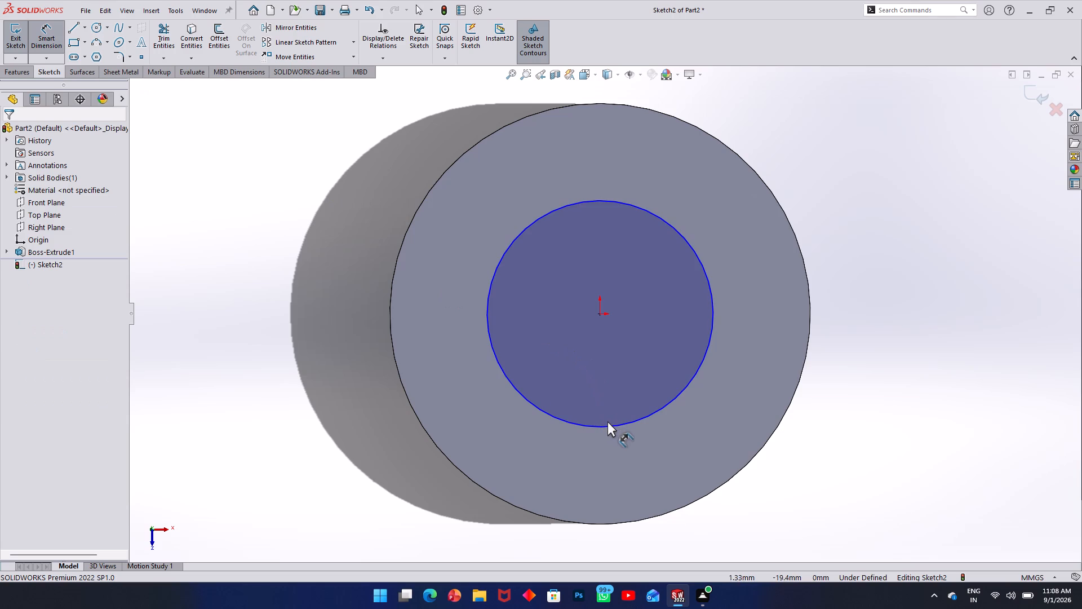
{"action": "left_click", "coordinate": [610, 430]}
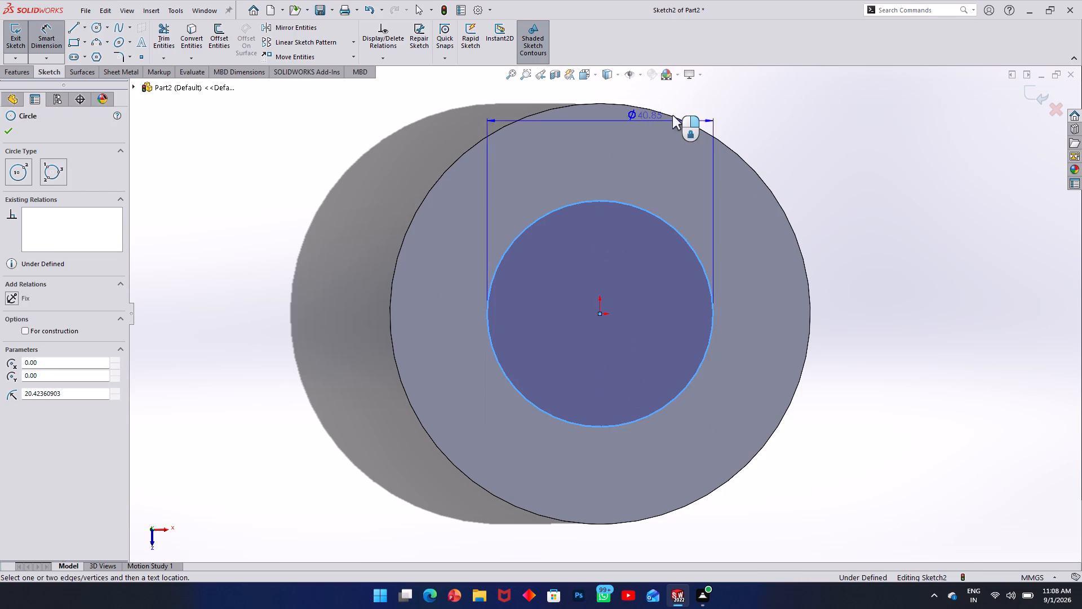
{"action": "left_click", "coordinate": [649, 92]}
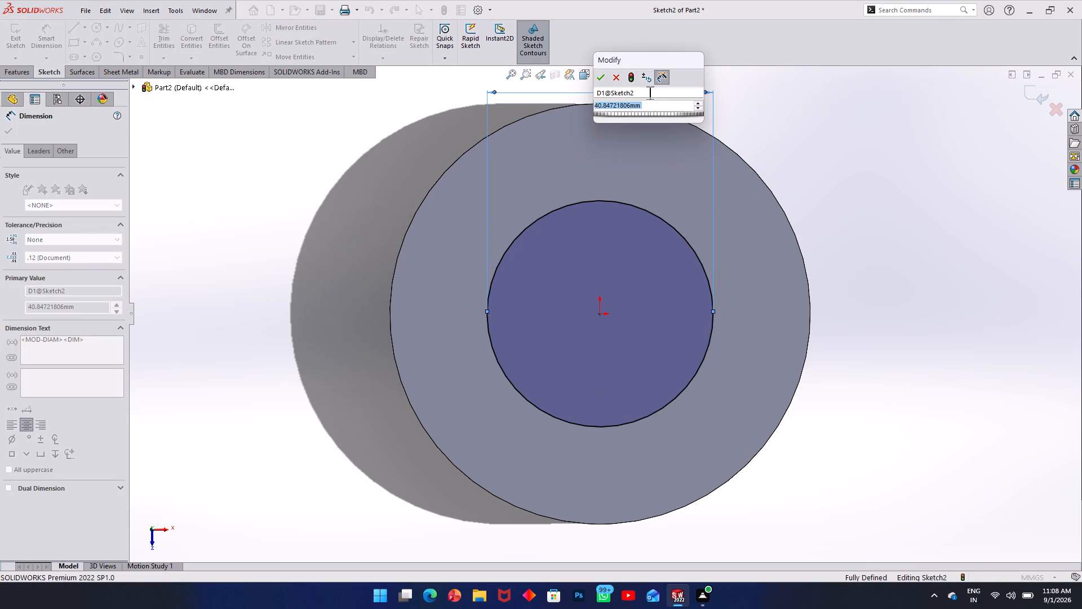
{"action": "type", "text": "48"}
{"action": "key", "text": "Return"}
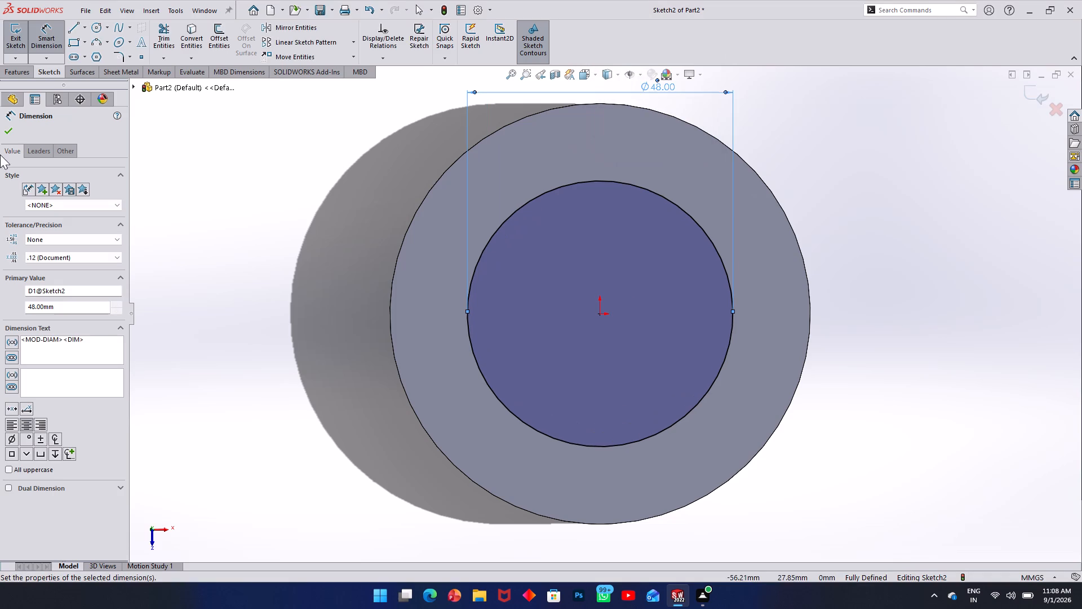
{"action": "left_click", "coordinate": [23, 33]}
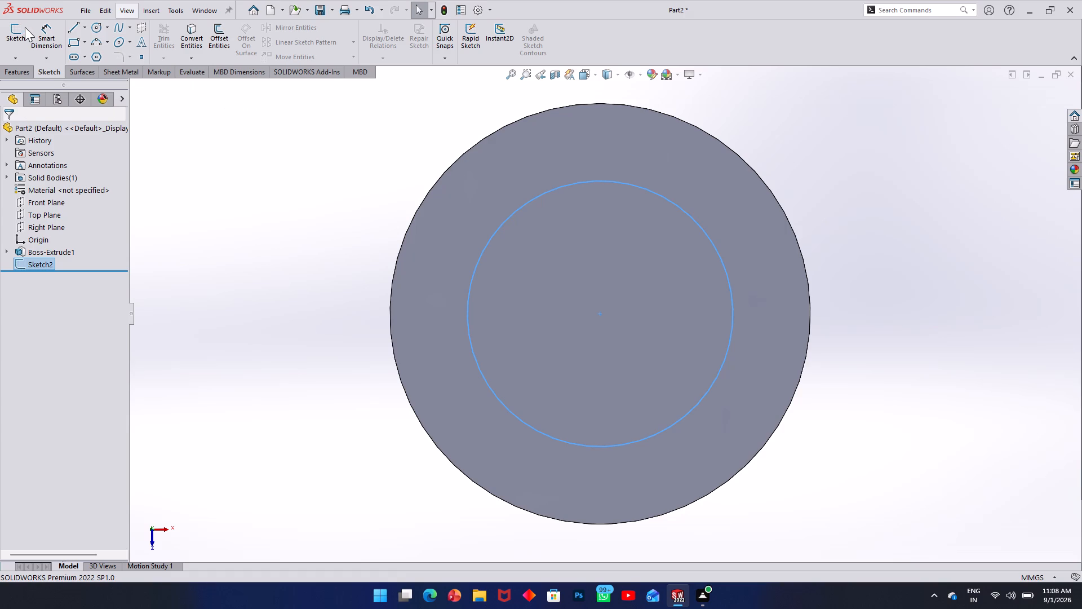
{"action": "left_click", "coordinate": [55, 34]}
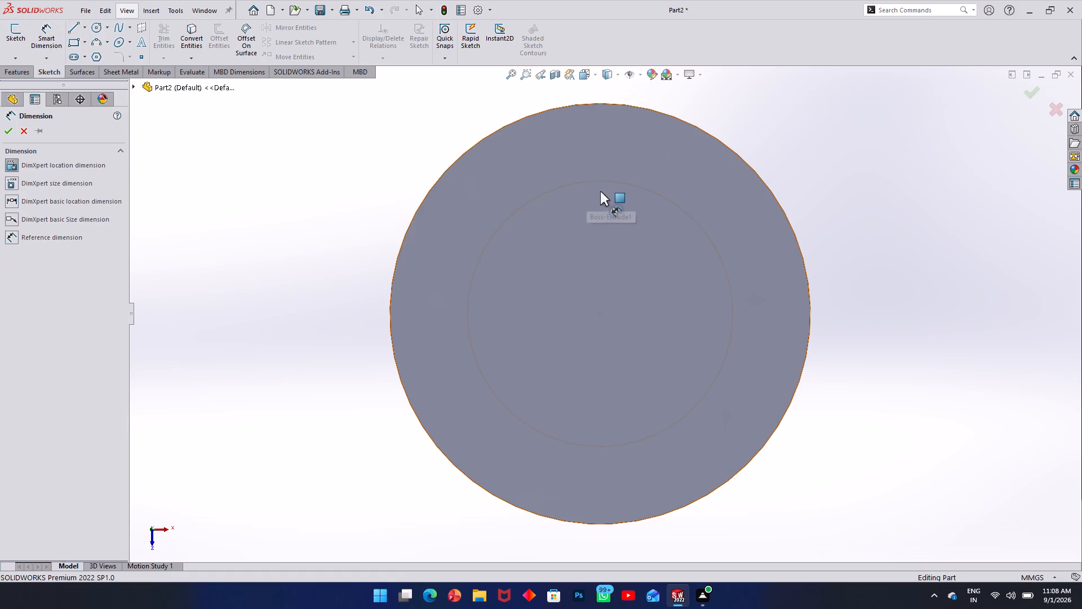
{"action": "left_click", "coordinate": [242, 147]}
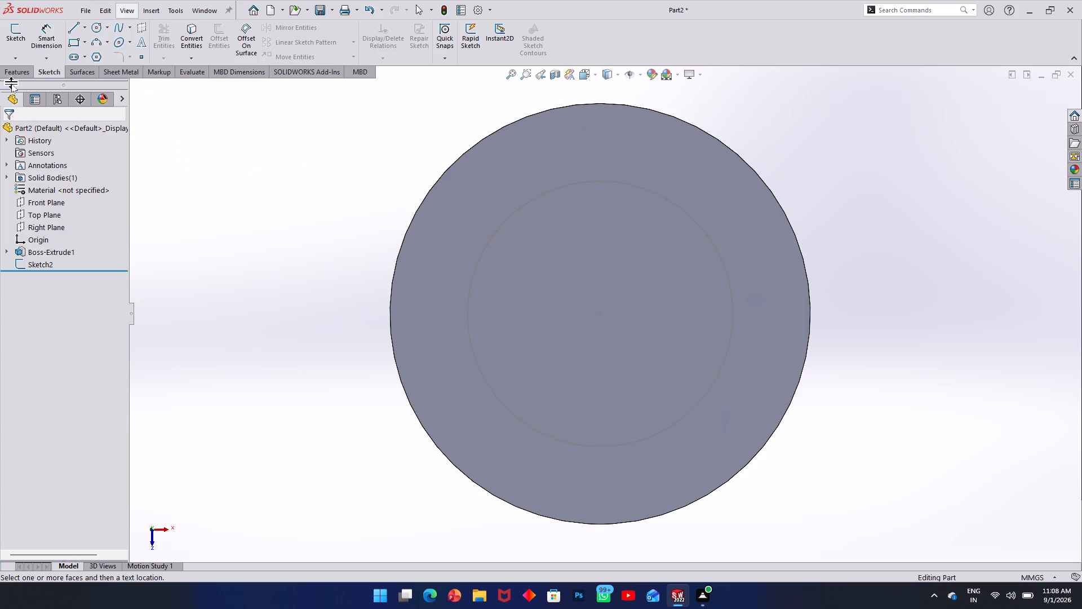
Extrude the 48 mm circle on the disc's top face to a depth of 8 mm, using the Mid Plane end condition.
{"action": "left_click", "coordinate": [9, 74]}
{"action": "left_click", "coordinate": [32, 39]}
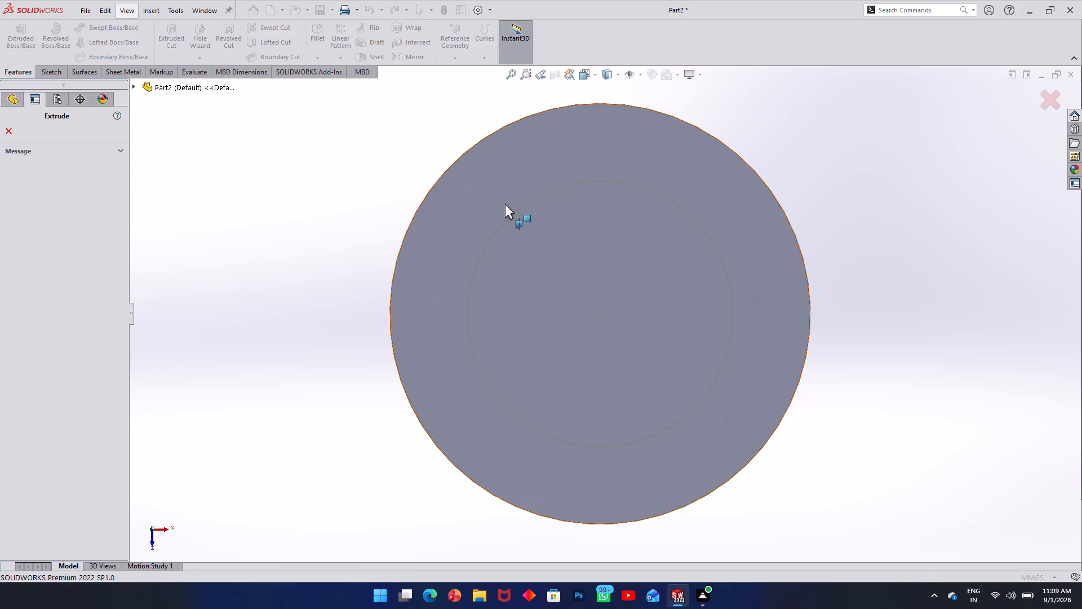
{"action": "left_click", "coordinate": [513, 211]}
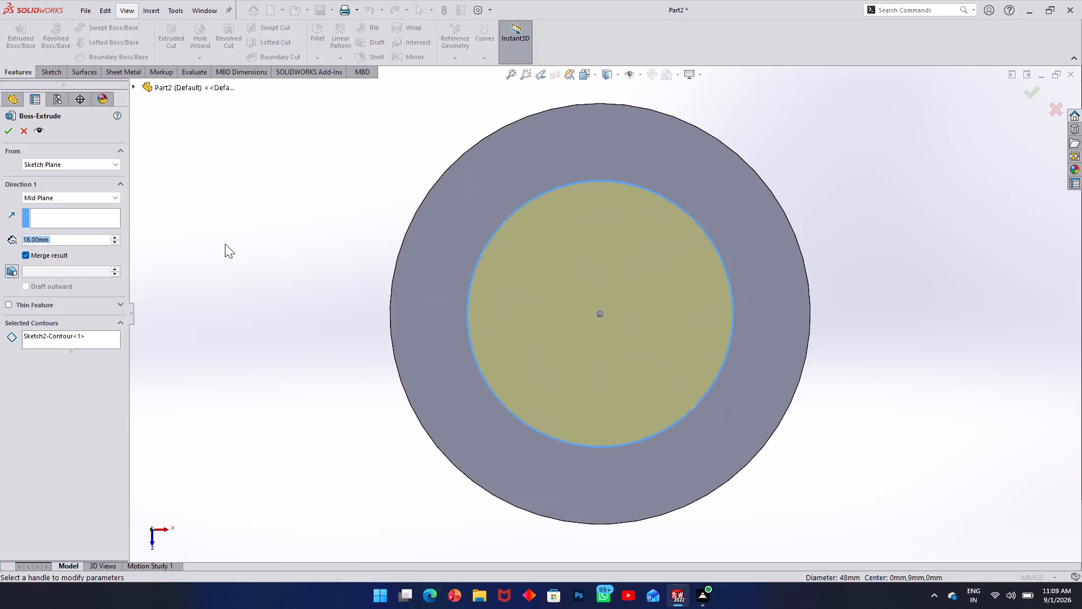
{"action": "middle_click_drag", "start_coordinate": [273, 226], "coordinate": [455, 37]}
{"action": "scroll", "coordinate": [453, 48], "scroll_direction": "up", "scroll_amount": 1}
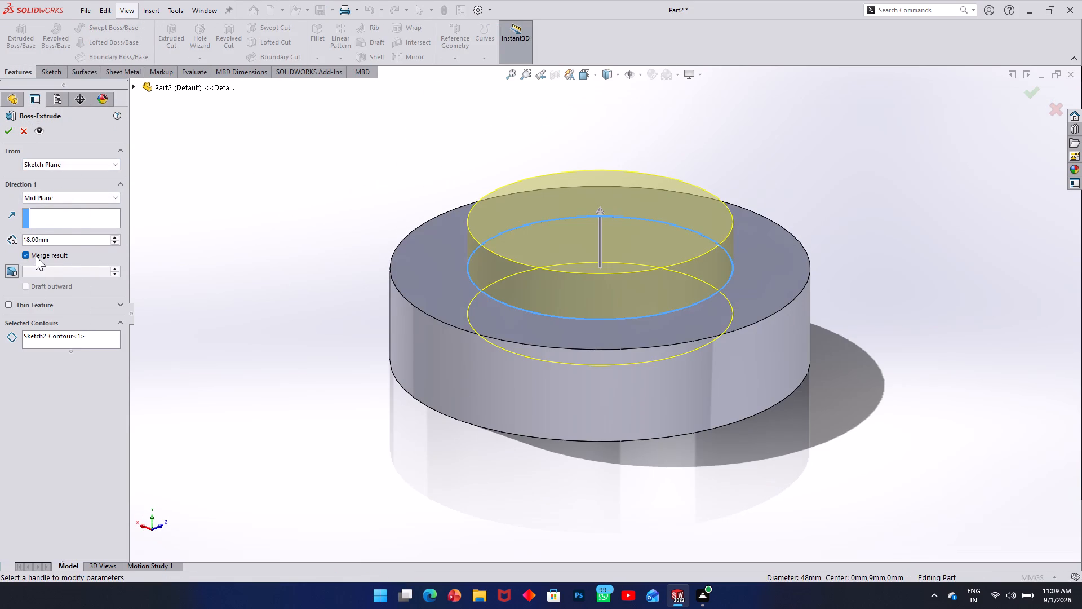
{"action": "left_click_drag", "start_coordinate": [57, 239], "coordinate": [0, 245]}
{"action": "type", "text": "26-18"}
{"action": "key", "text": "Return"}
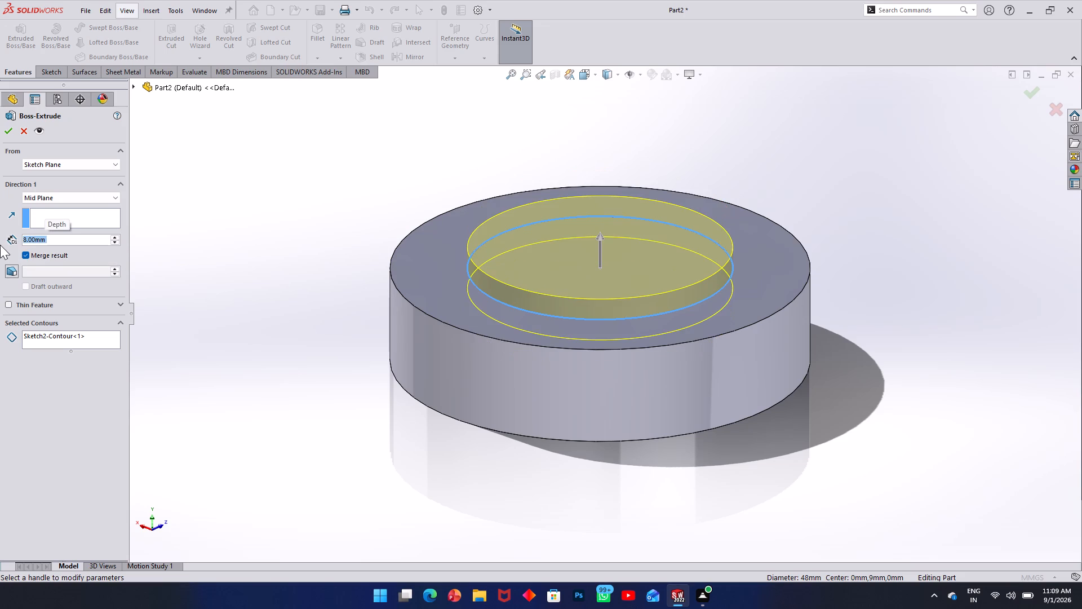
{"action": "left_click", "coordinate": [6, 129]}
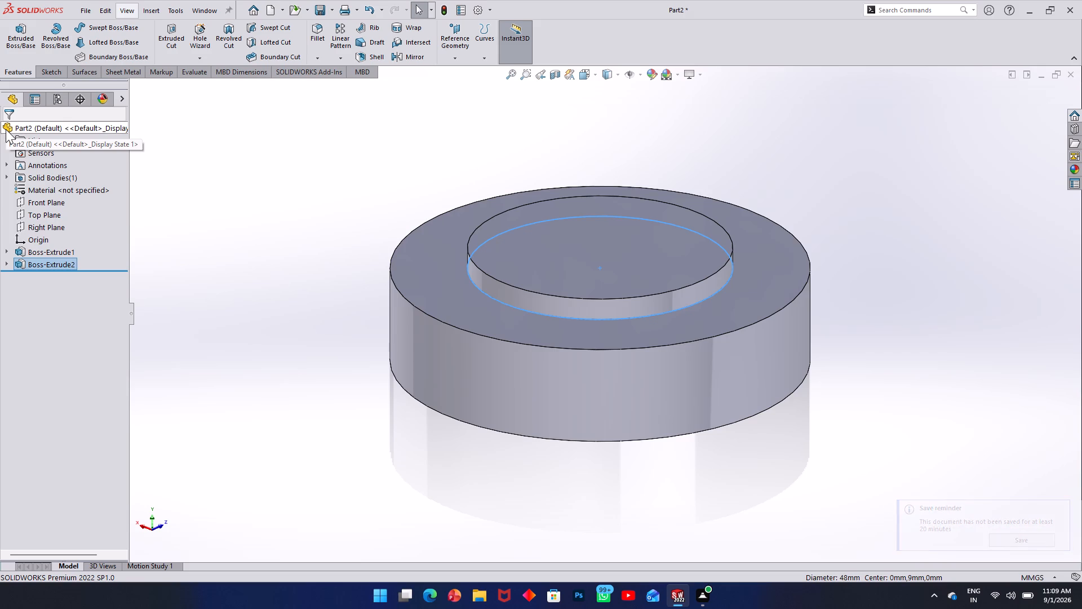
{"action": "left_click", "coordinate": [346, 286]}
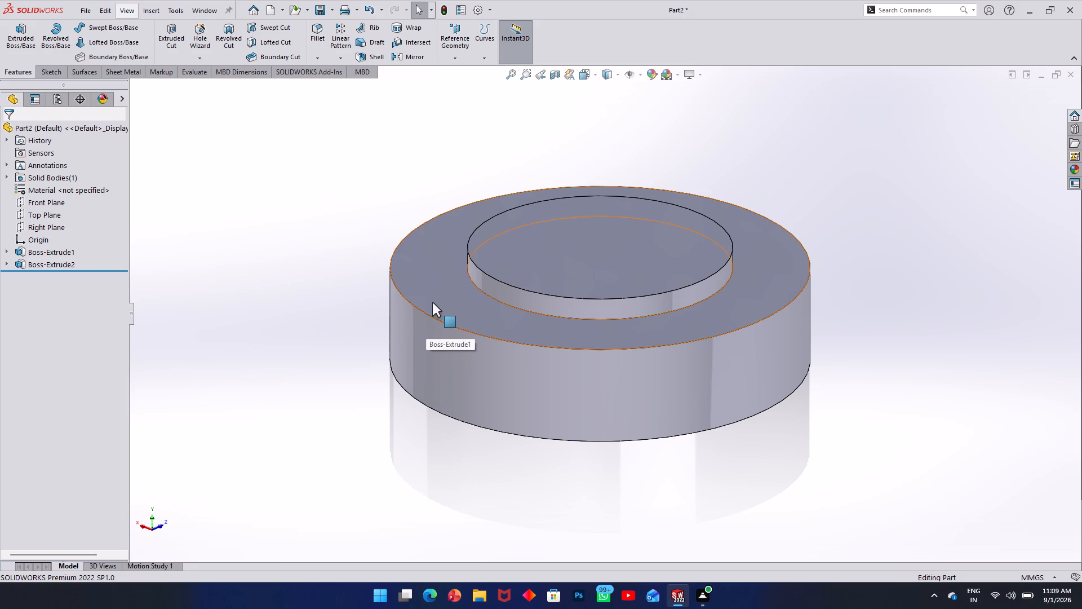
Start a sketch on the disc's bottom face and draw an origin-centred circle with a radius of about 24 mm.
{"action": "middle_click_drag", "start_coordinate": [435, 310], "coordinate": [486, 69]}
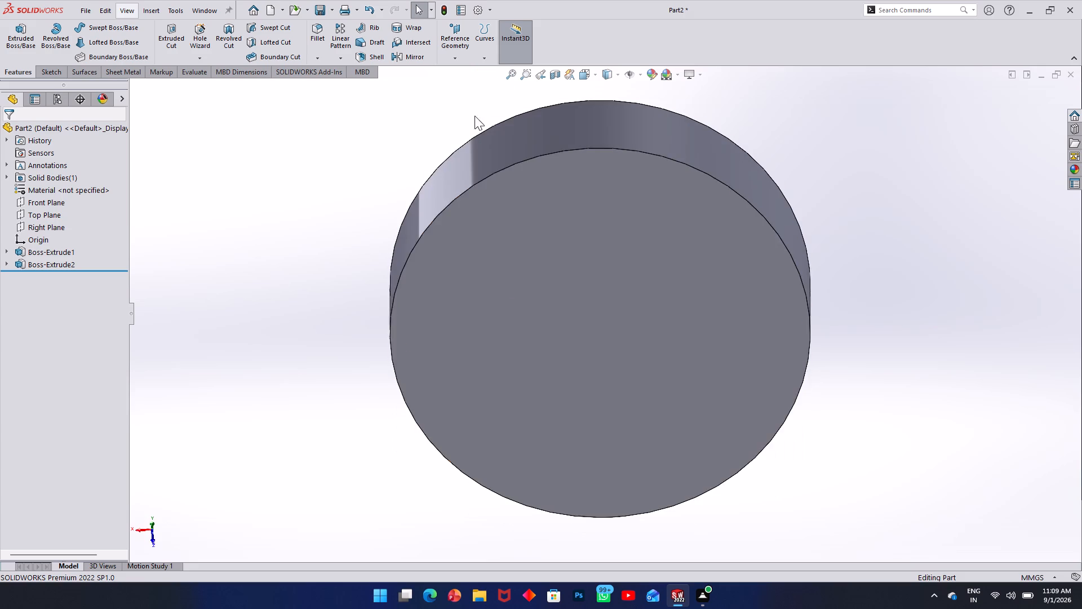
{"action": "left_click", "coordinate": [515, 280]}
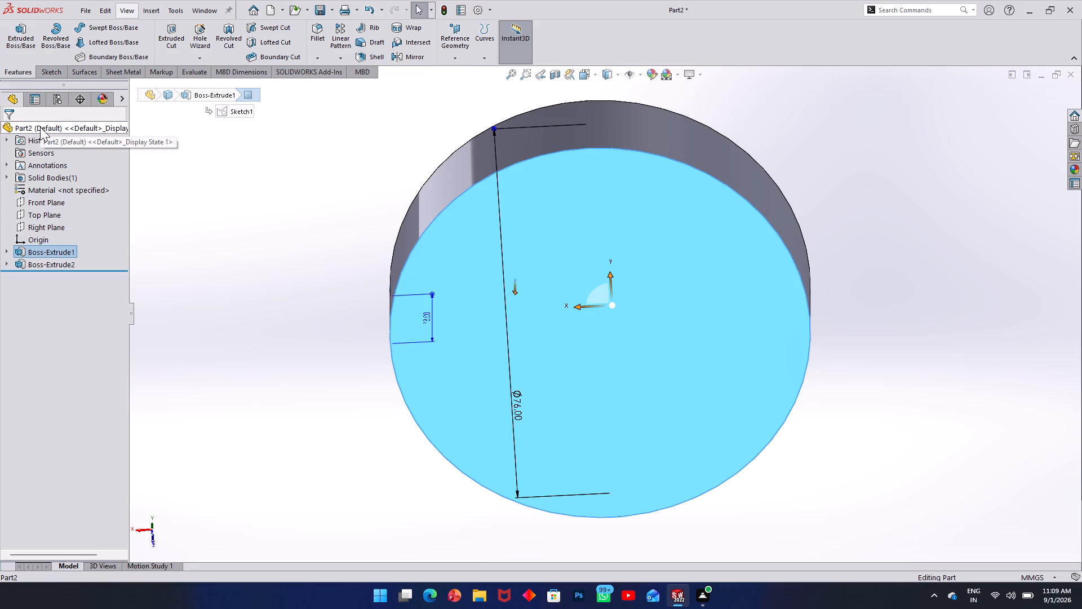
{"action": "left_click", "coordinate": [59, 75]}
{"action": "left_click", "coordinate": [24, 33]}
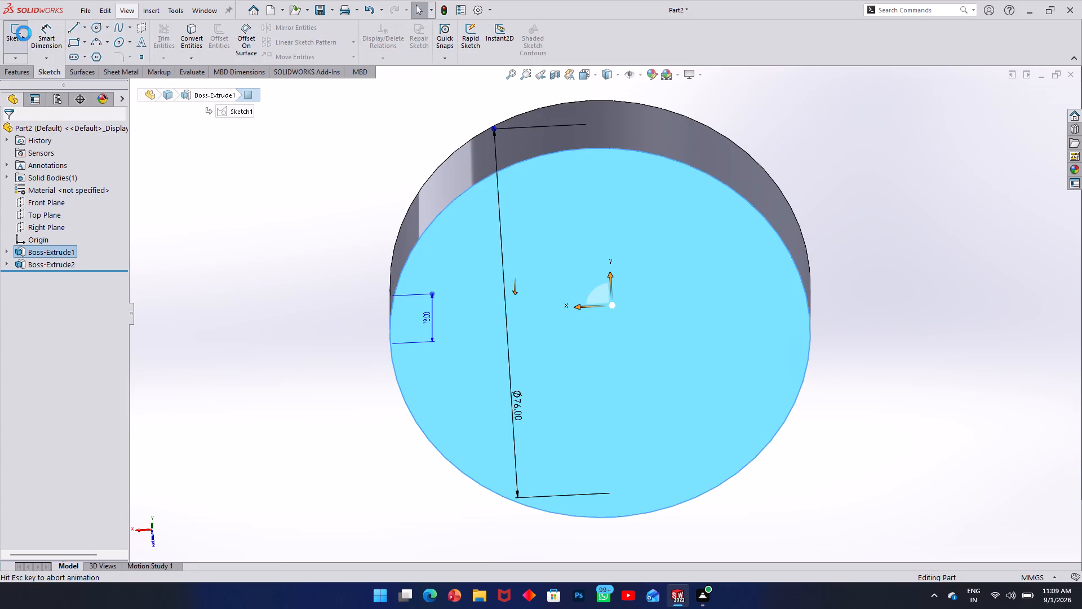
{"action": "left_click", "coordinate": [99, 25]}
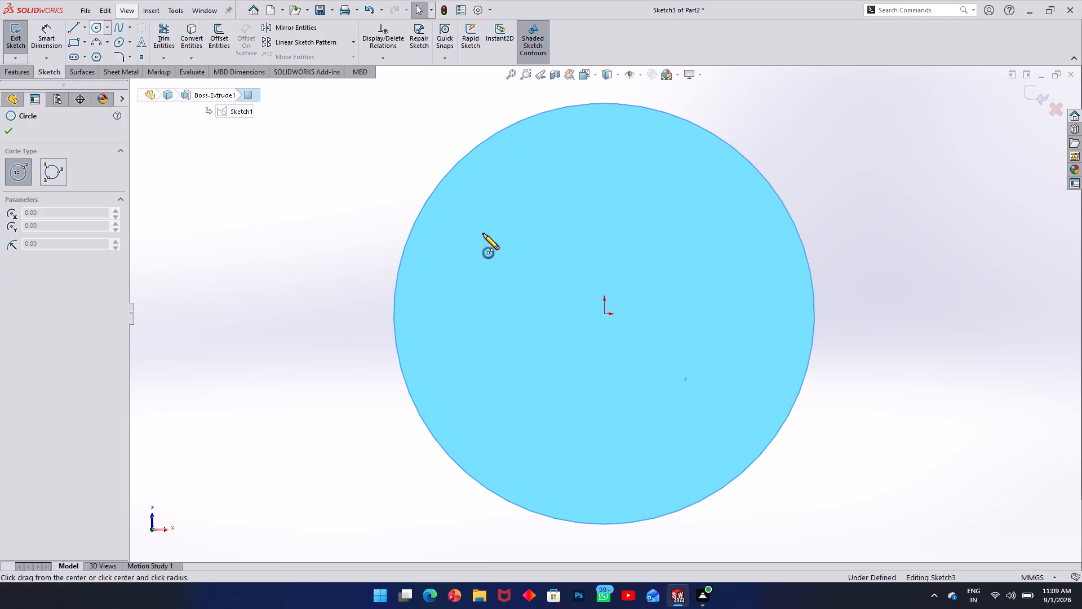
{"action": "left_click", "coordinate": [604, 316]}
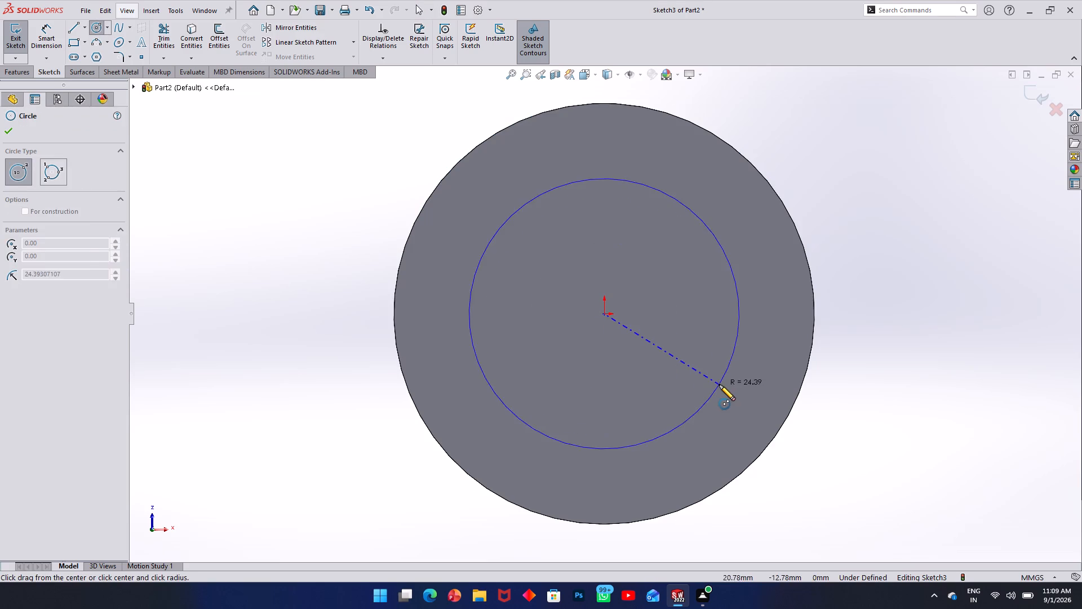
{"action": "left_click", "coordinate": [719, 385]}
Dimension the diameter of the circle on the disc's bottom face as 56 mm.
{"action": "left_click", "coordinate": [42, 41]}
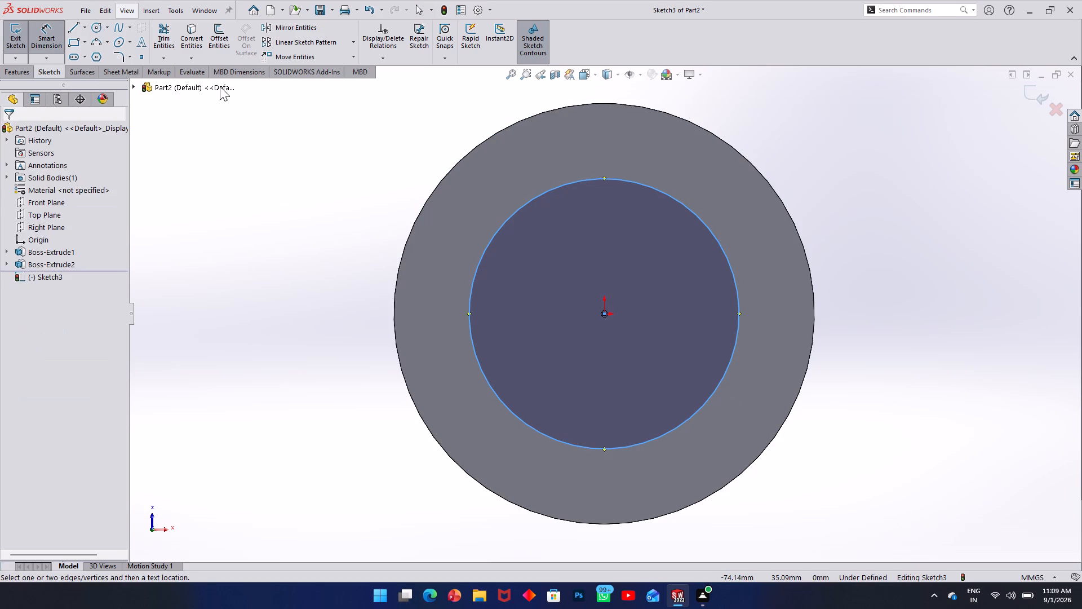
{"action": "left_click", "coordinate": [731, 268]}
{"action": "left_click", "coordinate": [926, 307]}
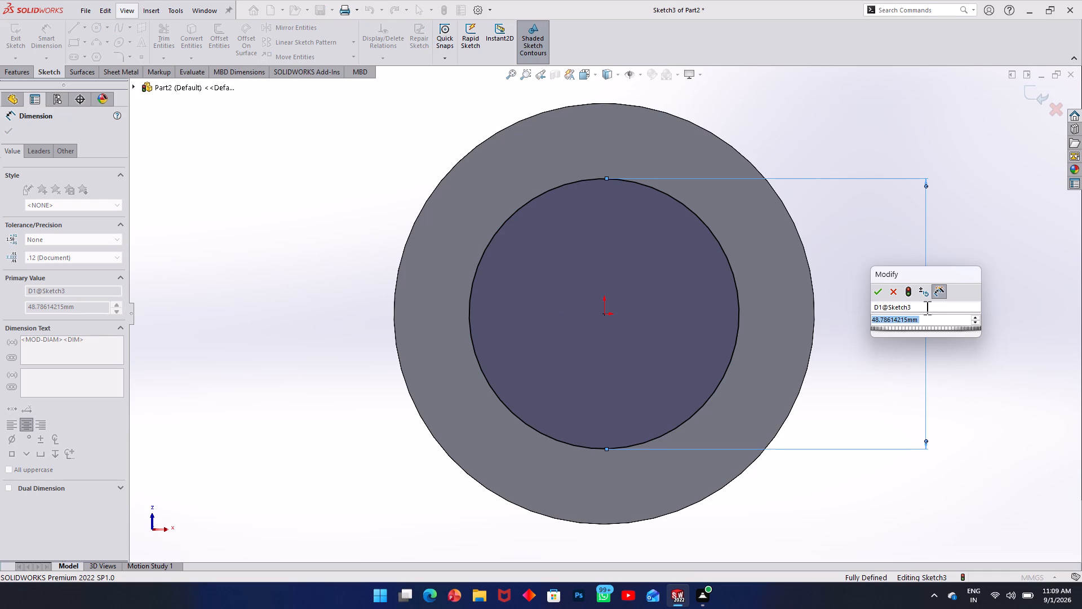
{"action": "type", "text": "56"}
{"action": "key", "text": "Return"}
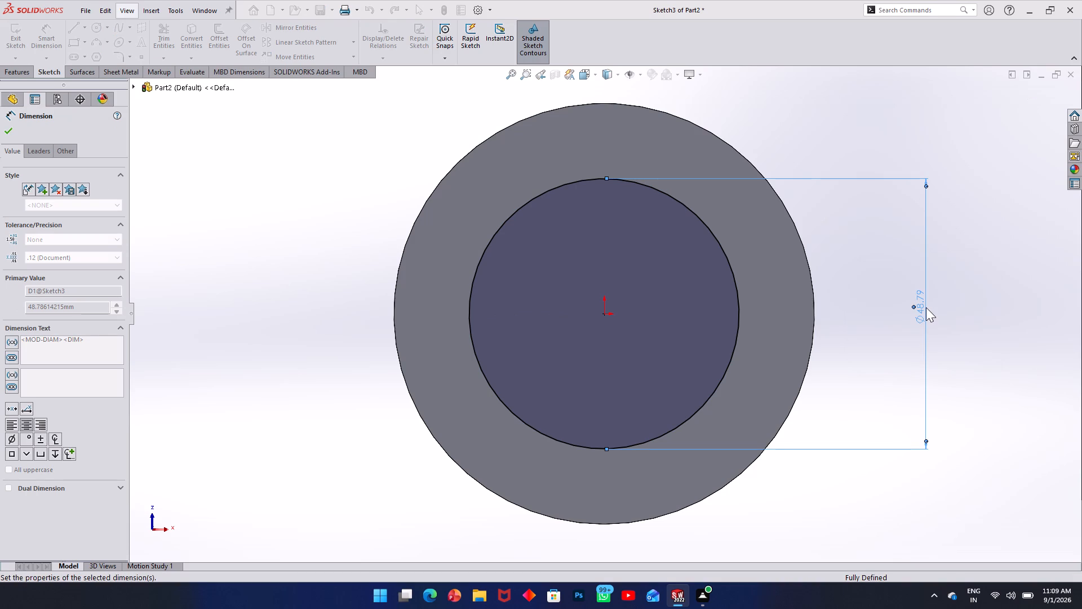
{"action": "left_click", "coordinate": [211, 205]}
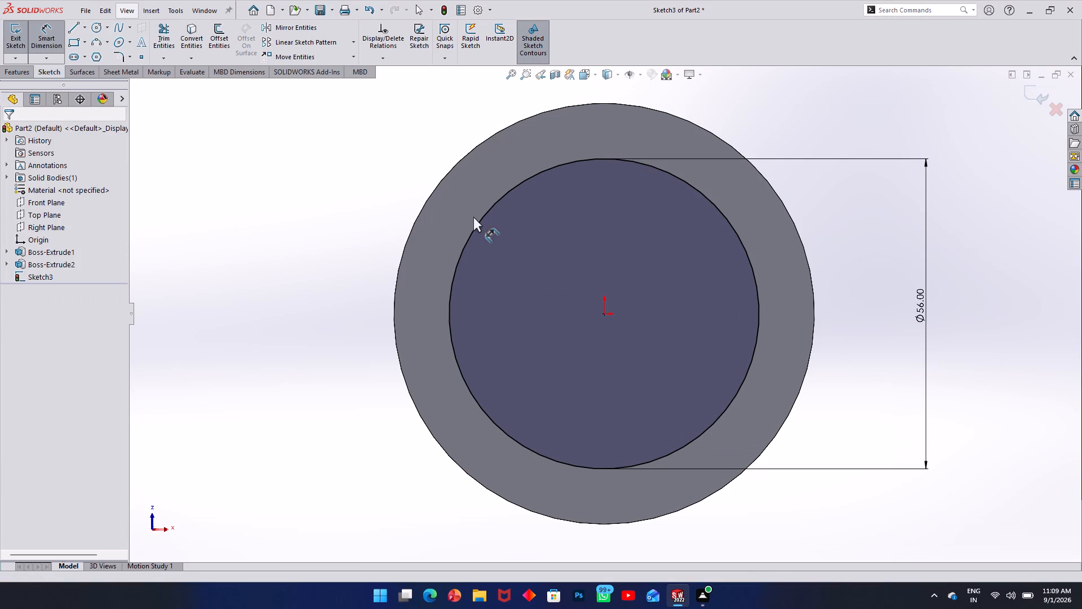
{"action": "left_click", "coordinate": [477, 228]}
{"action": "key", "text": "Escape"}
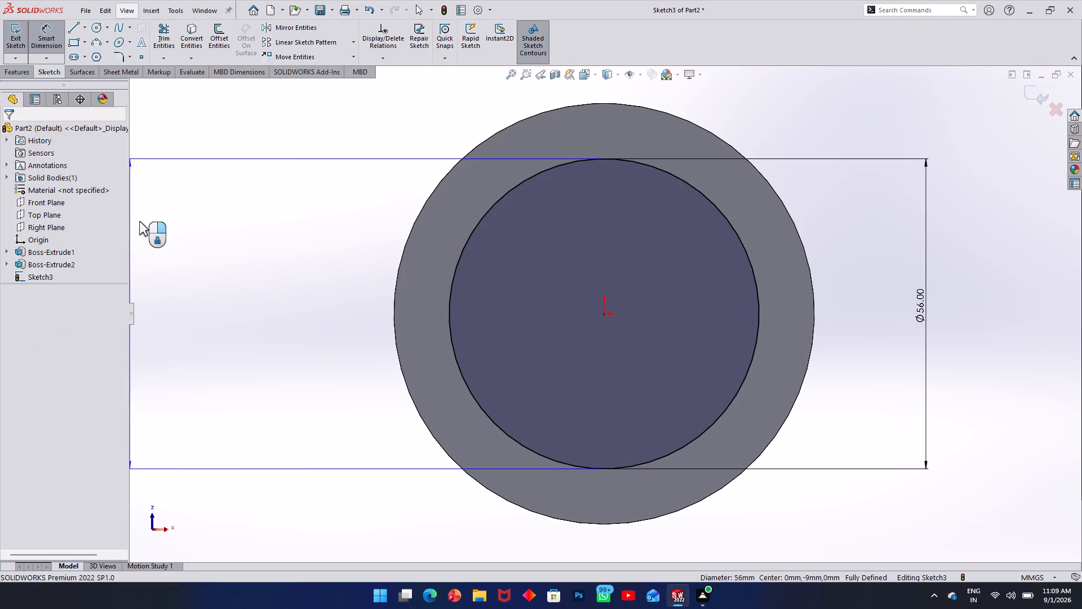
{"action": "key", "text": "Escape"}
Convert the 56 mm circle to construction geometry.
{"action": "left_click", "coordinate": [454, 272]}
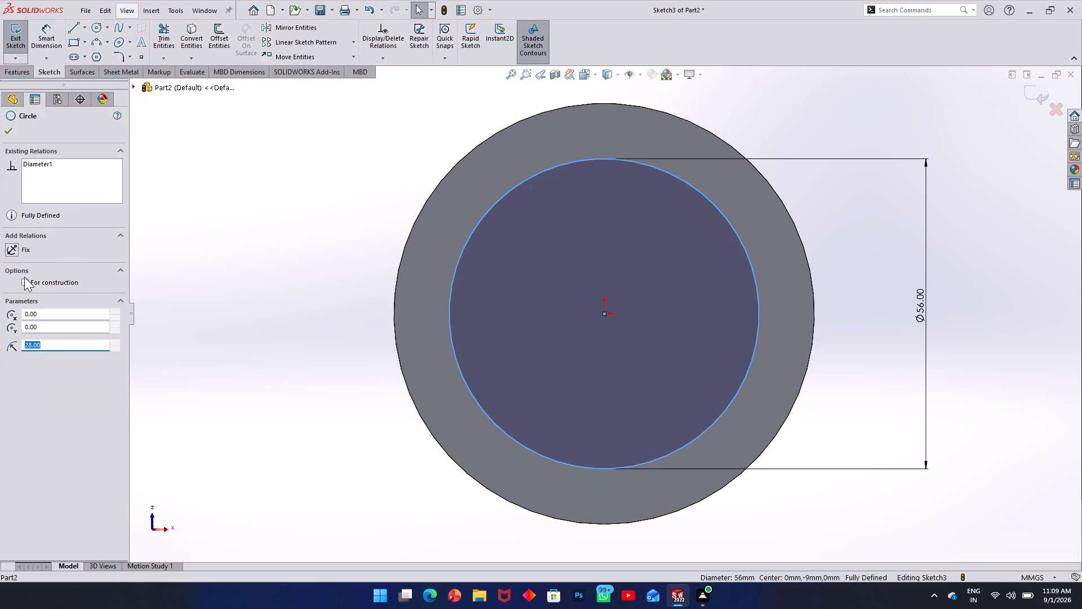
{"action": "left_click", "coordinate": [24, 280]}
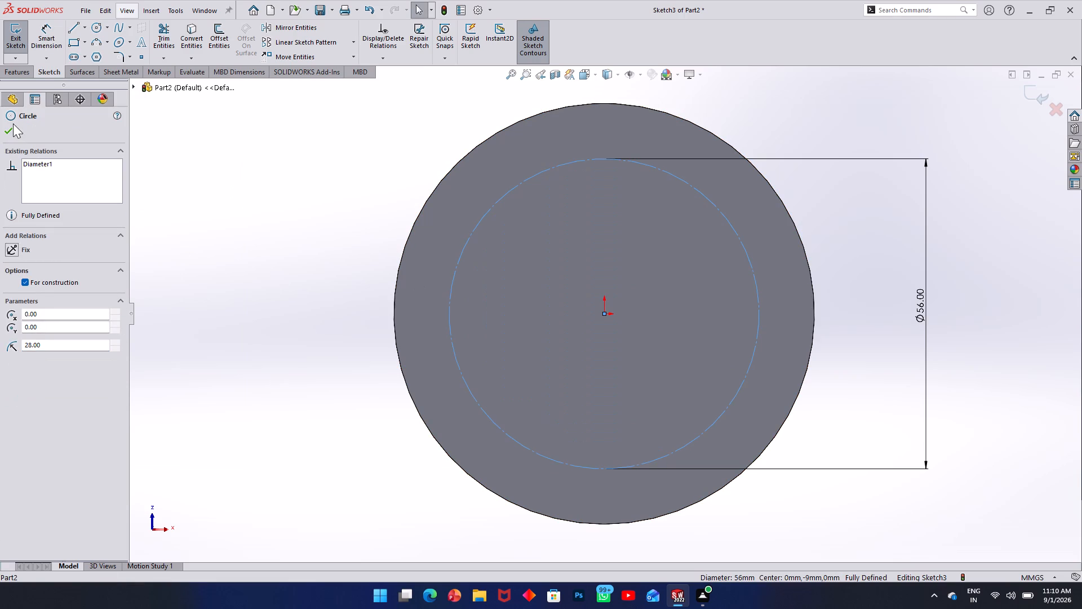
{"action": "left_click", "coordinate": [12, 127]}
{"action": "left_click", "coordinate": [290, 175]}
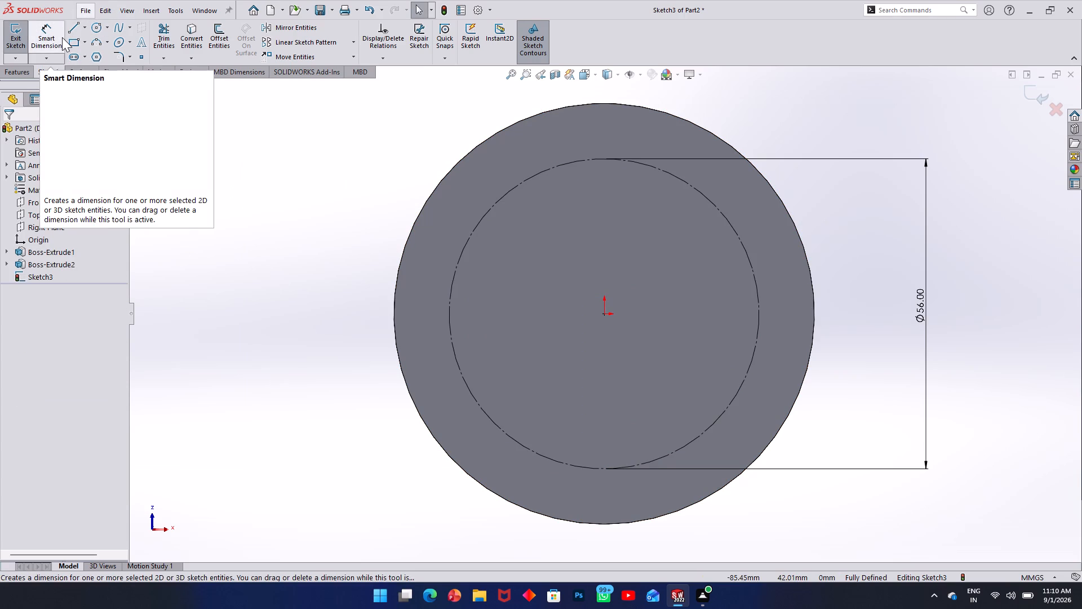
Draw a vertical and a horizontal centerline through the origin, each extending past the disc's outer edge on both sides.
{"action": "left_click", "coordinate": [86, 29]}
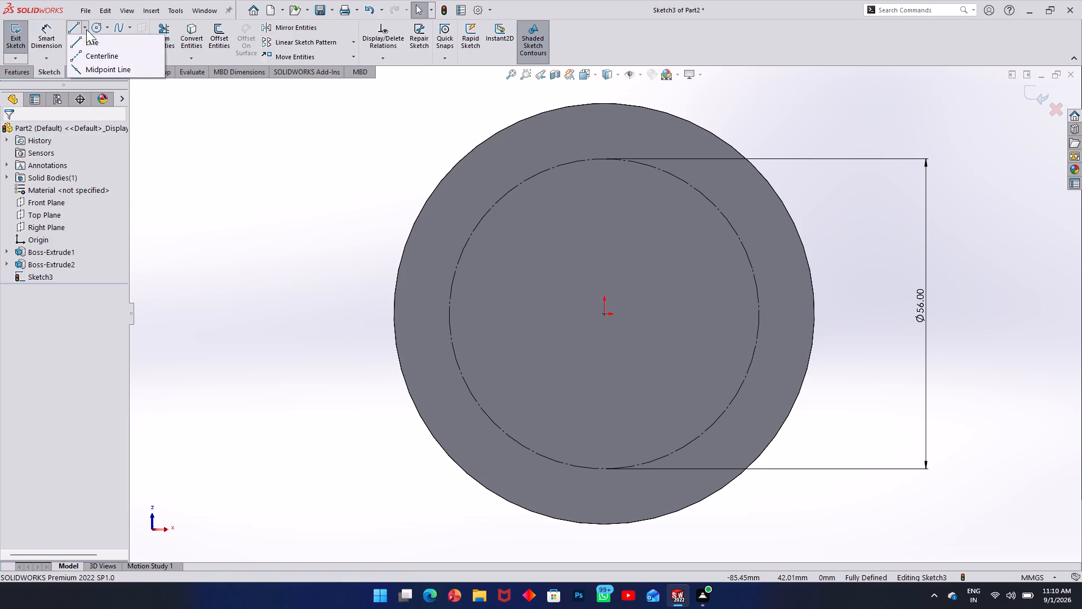
{"action": "left_click", "coordinate": [84, 58]}
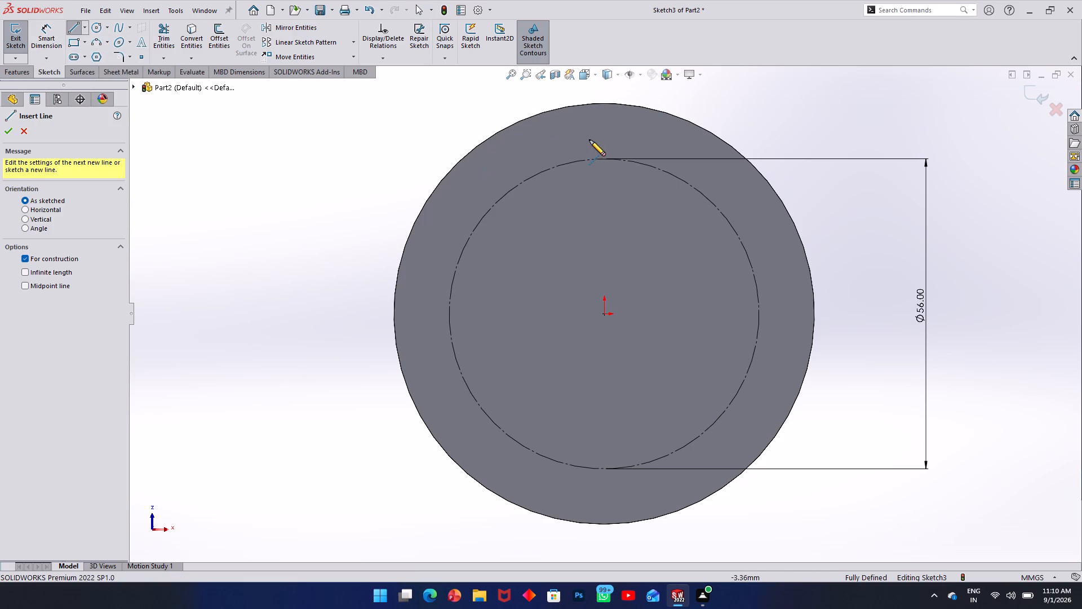
{"action": "left_click", "coordinate": [604, 83]}
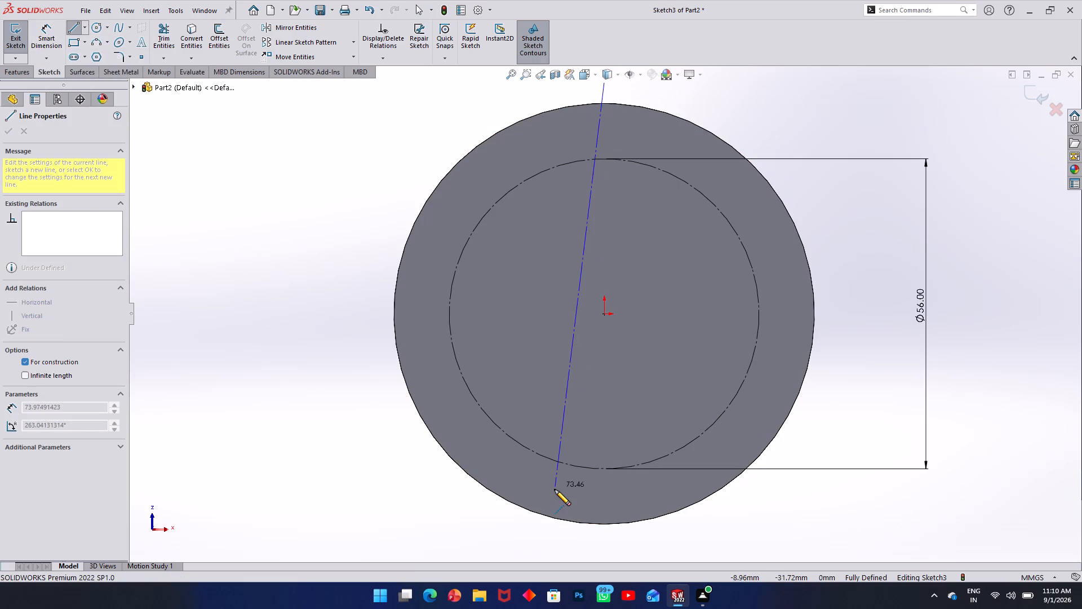
{"action": "left_click", "coordinate": [604, 552]}
{"action": "key", "text": "Escape"}
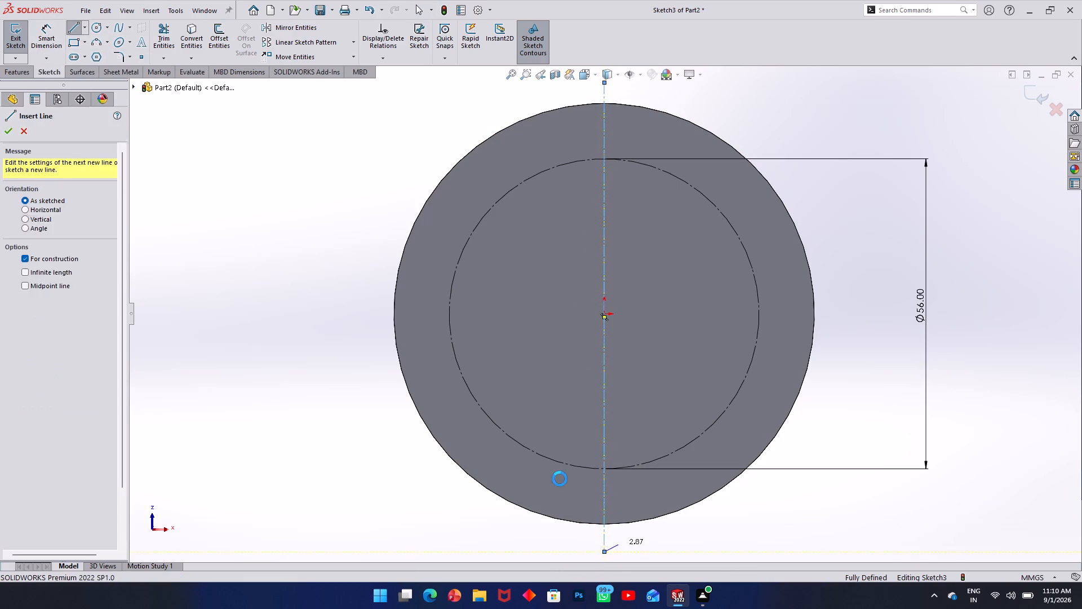
{"action": "left_click", "coordinate": [82, 32]}
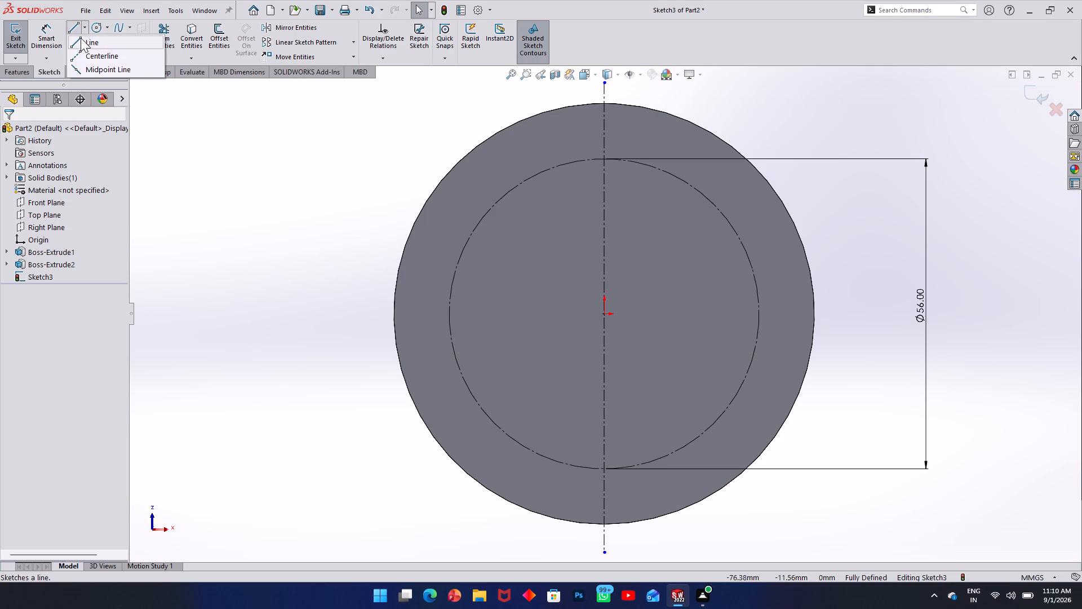
{"action": "left_click", "coordinate": [78, 52]}
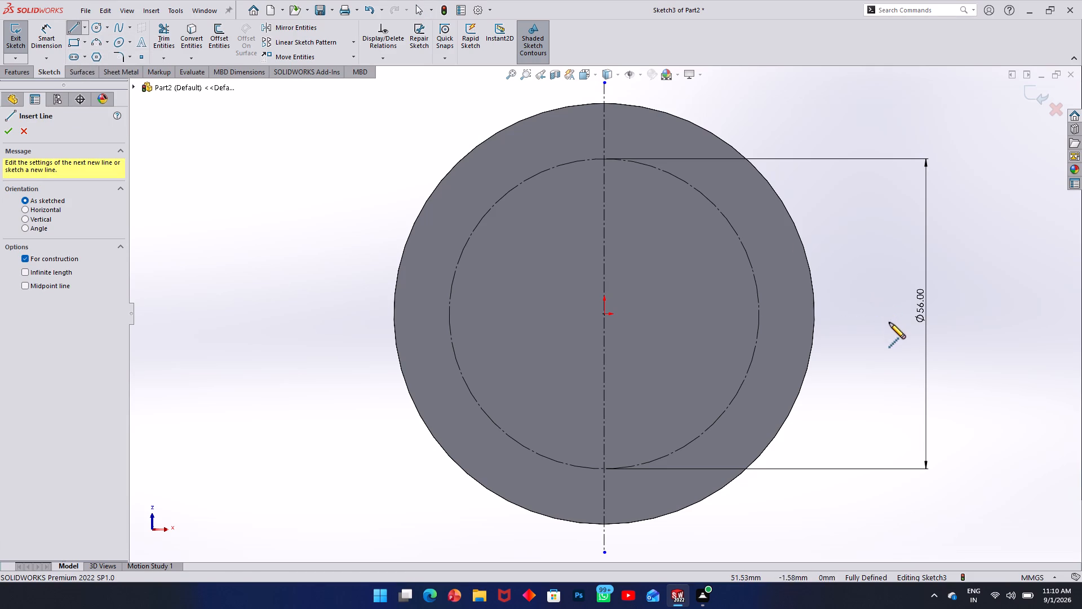
{"action": "left_click", "coordinate": [874, 311]}
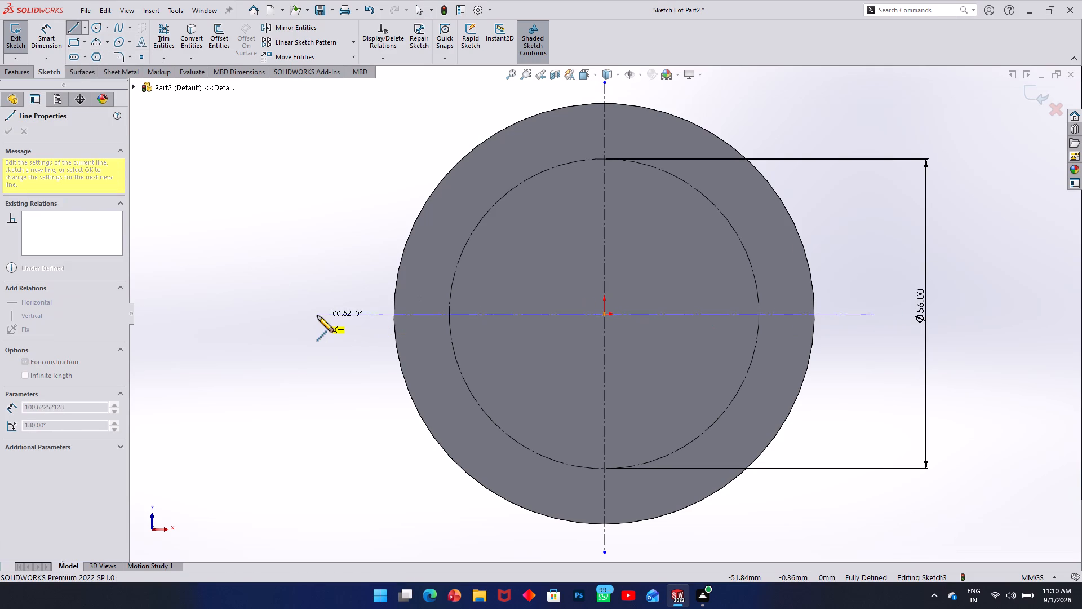
{"action": "left_click", "coordinate": [317, 316]}
{"action": "key", "text": "Escape"}
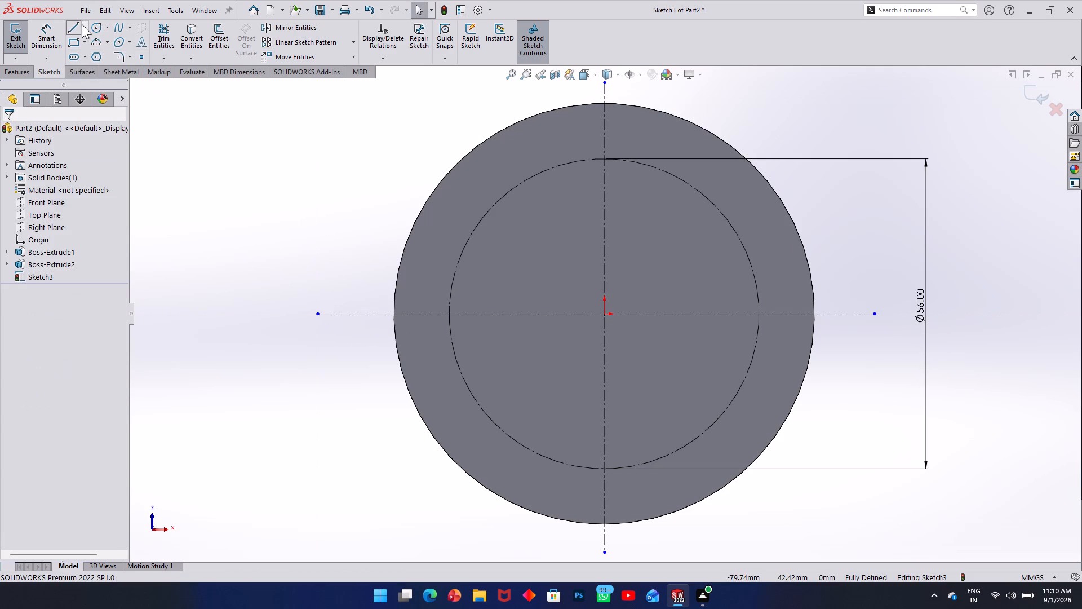
Draw a circle of about 3.7 mm radius centred where the vertical centerline crosses the top of the 56 mm construction circle.
{"action": "left_click", "coordinate": [91, 27]}
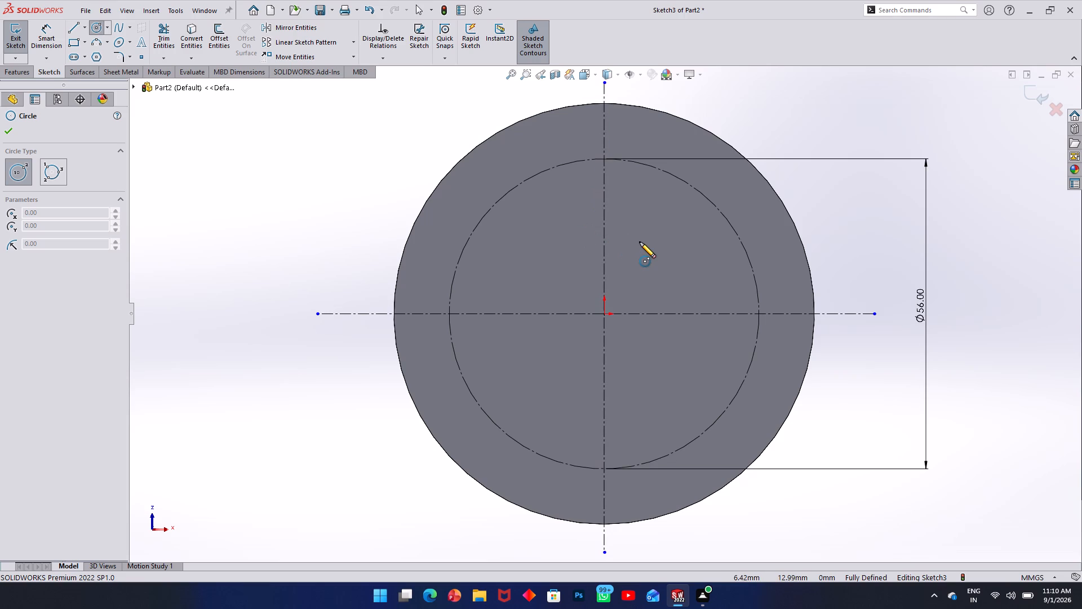
{"action": "left_click", "coordinate": [605, 161]}
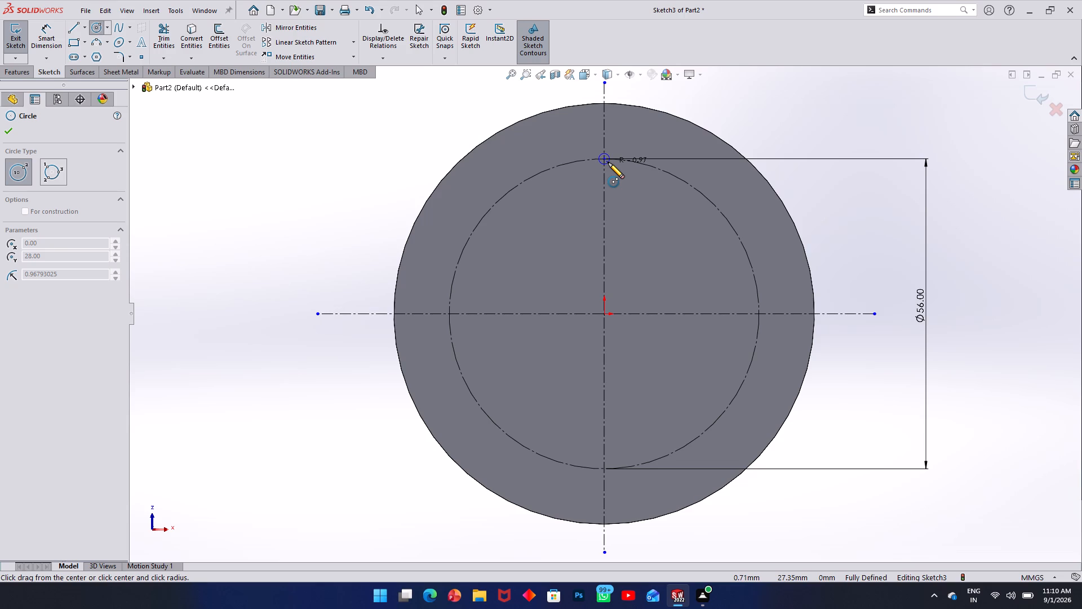
{"action": "left_click", "coordinate": [617, 175]}
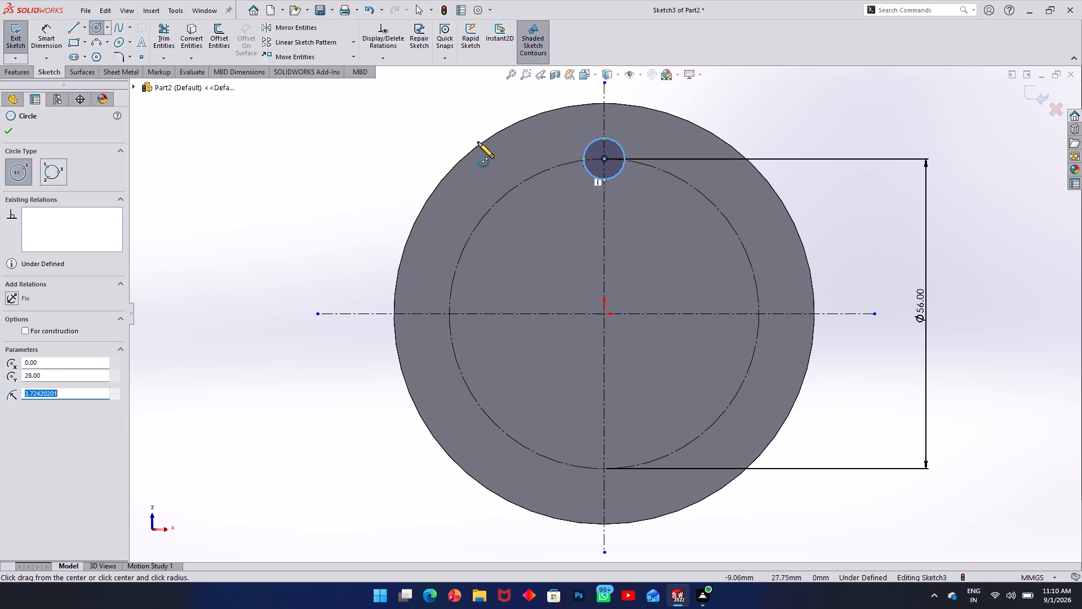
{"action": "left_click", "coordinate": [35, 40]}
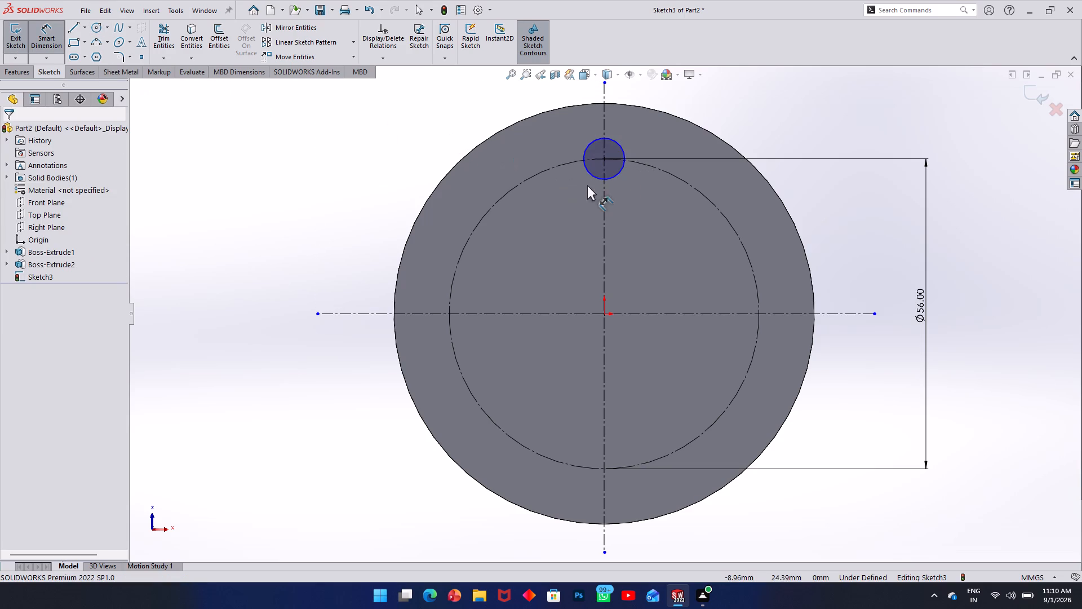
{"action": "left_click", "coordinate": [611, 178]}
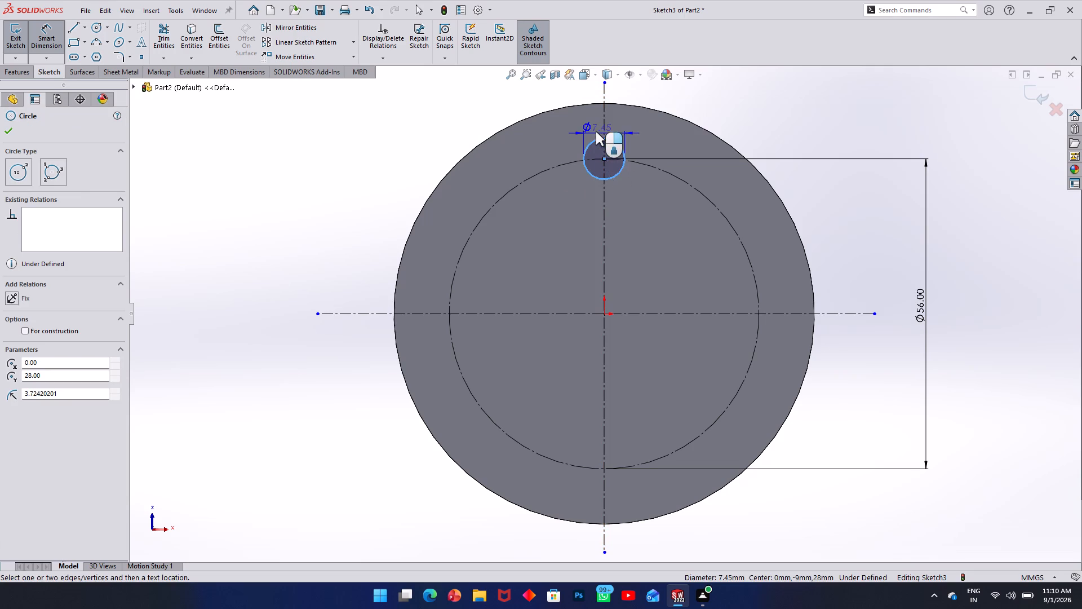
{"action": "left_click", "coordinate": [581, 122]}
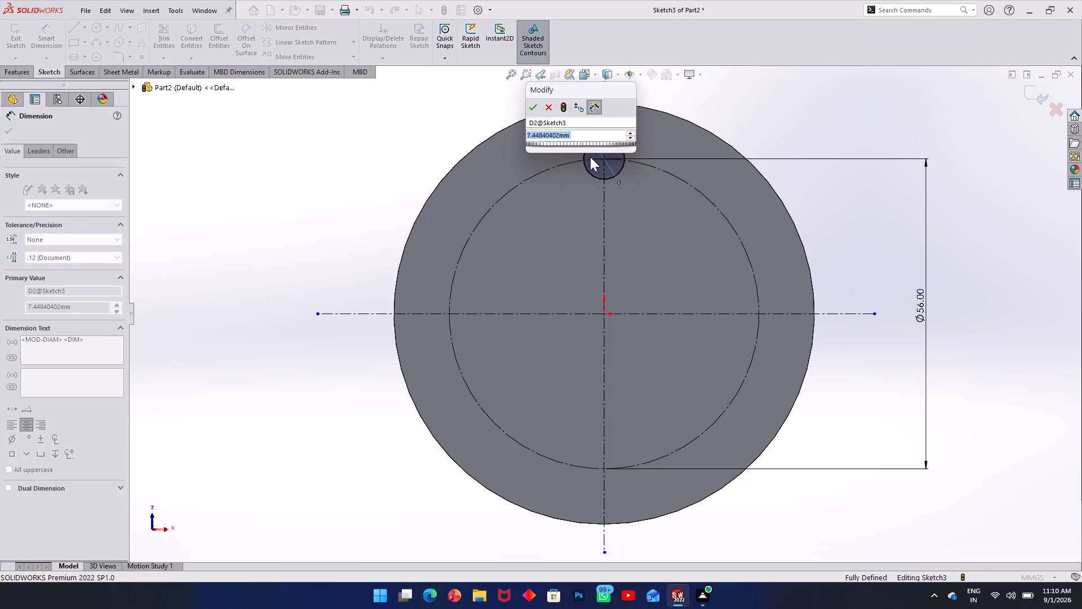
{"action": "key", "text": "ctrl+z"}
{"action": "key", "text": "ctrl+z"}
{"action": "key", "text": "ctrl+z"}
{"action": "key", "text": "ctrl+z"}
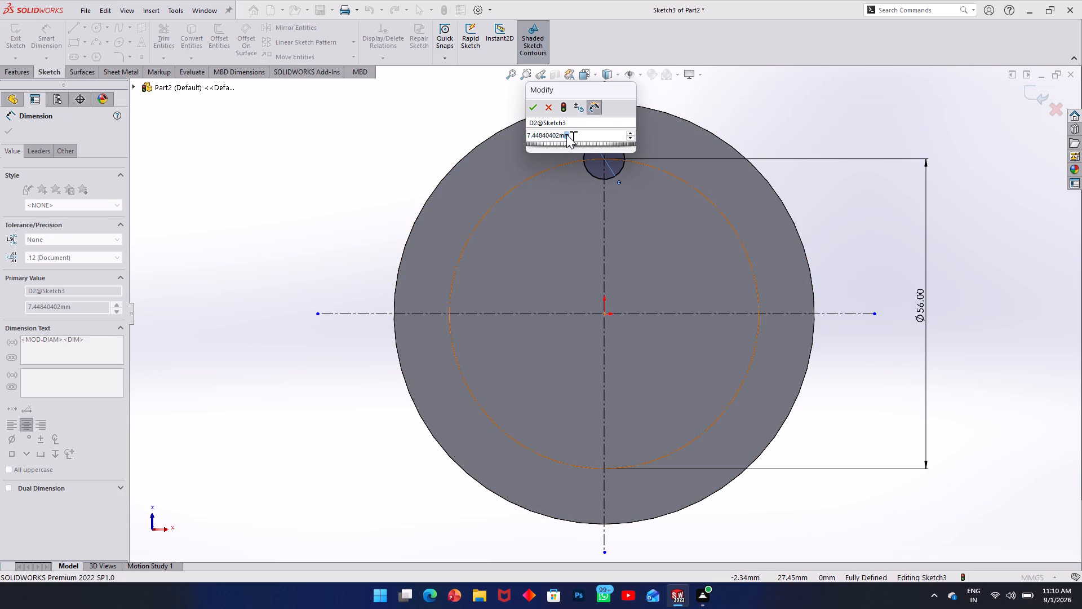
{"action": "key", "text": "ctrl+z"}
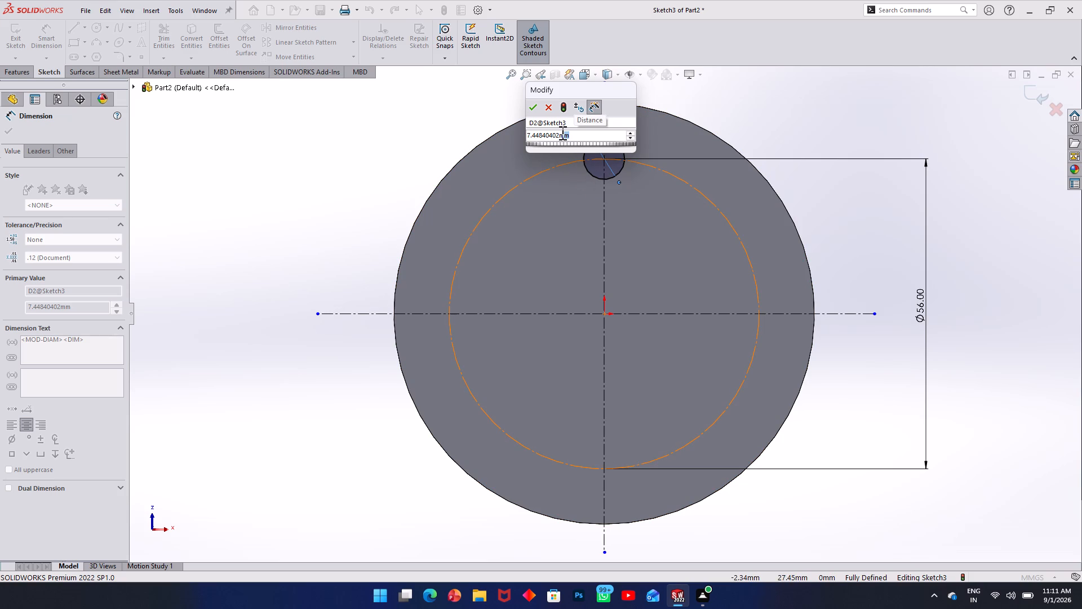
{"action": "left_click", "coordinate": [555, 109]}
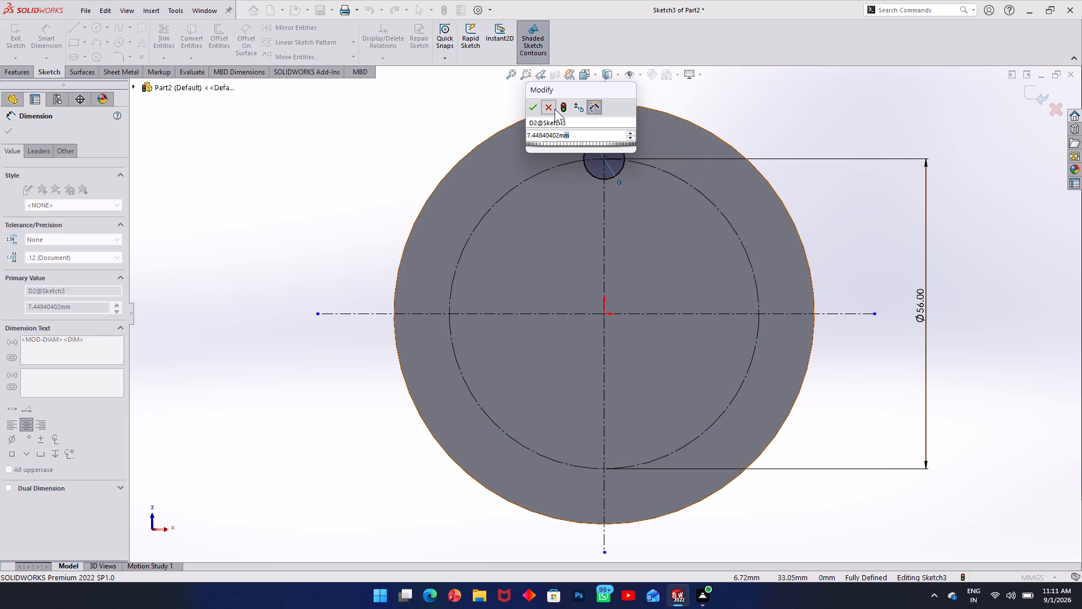
Undo the small circle at the top of the 56 mm construction circle and its diameter dimension, and exit the sketch.
{"action": "key", "text": "ctrl+z"}
{"action": "key", "text": "ctrl+z"}
{"action": "key", "text": "ctrl+z"}
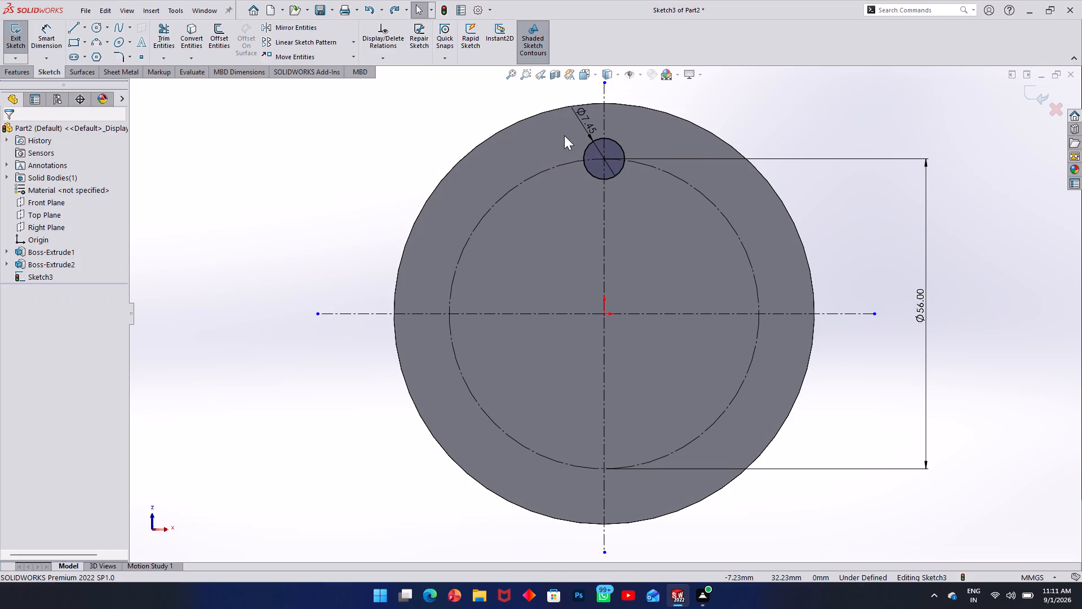
{"action": "left_click", "coordinate": [19, 41]}
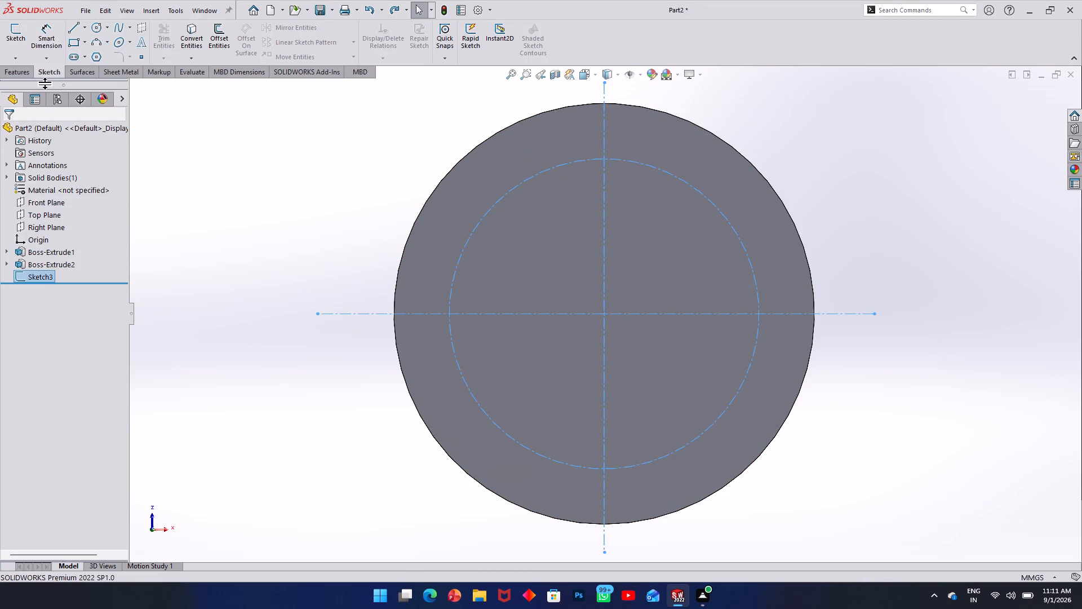
Start a Hole Wizard legacy hole and choose Counterbored as its type.
{"action": "left_click", "coordinate": [16, 78]}
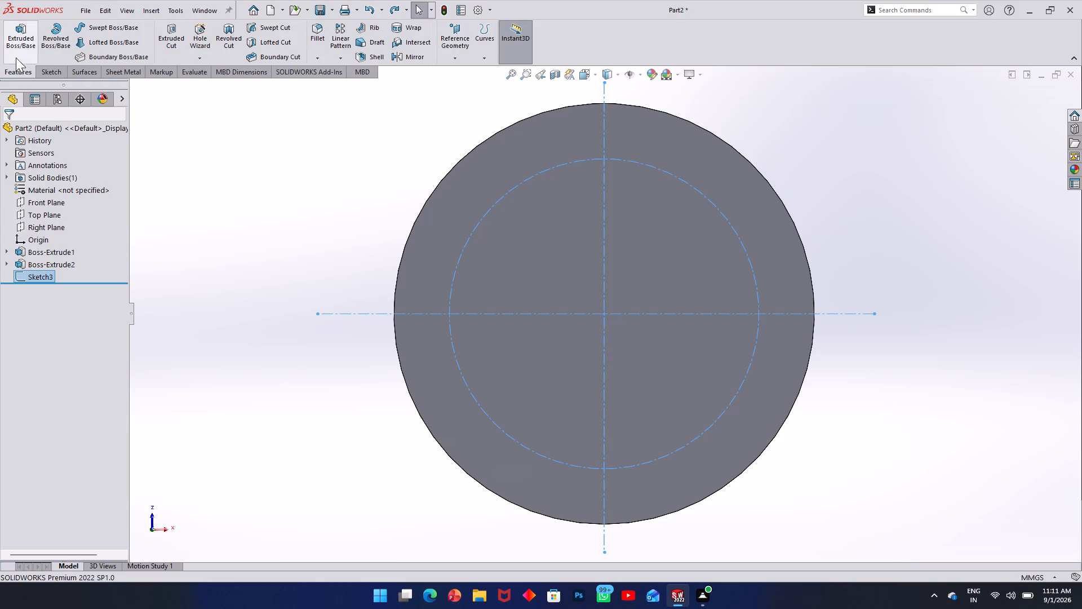
{"action": "left_click", "coordinate": [197, 41]}
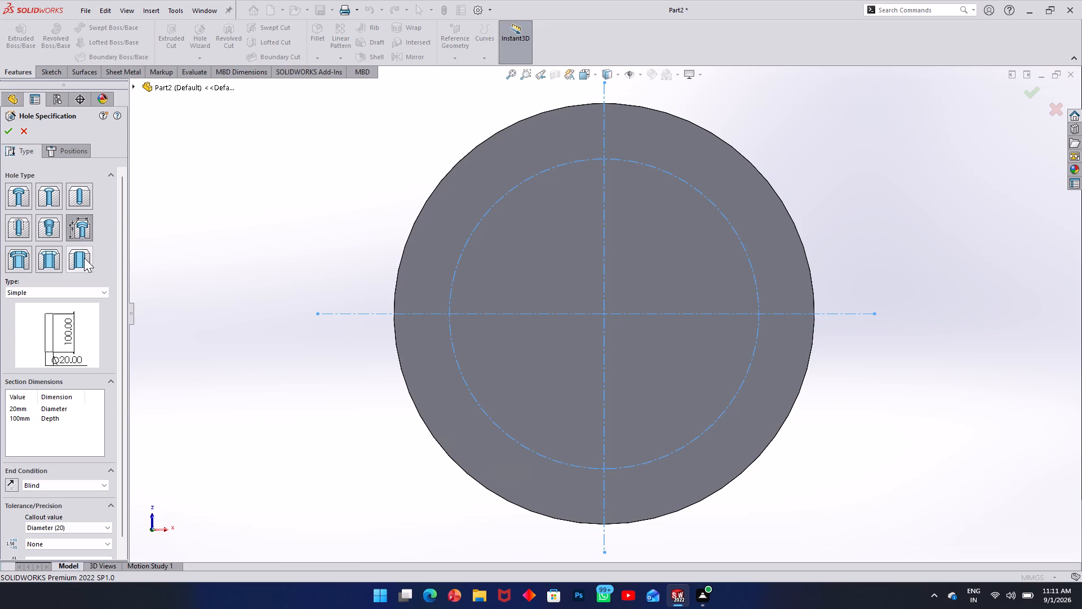
{"action": "left_click", "coordinate": [81, 237]}
{"action": "left_click", "coordinate": [79, 300]}
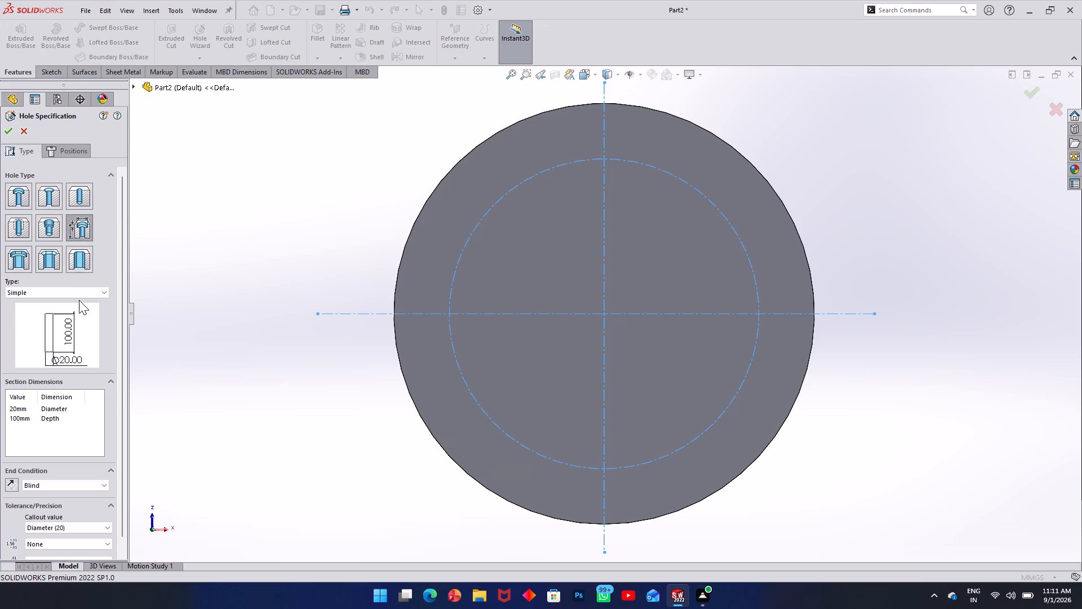
{"action": "left_click", "coordinate": [80, 295]}
{"action": "left_click", "coordinate": [63, 303]}
{"action": "left_click", "coordinate": [69, 297]}
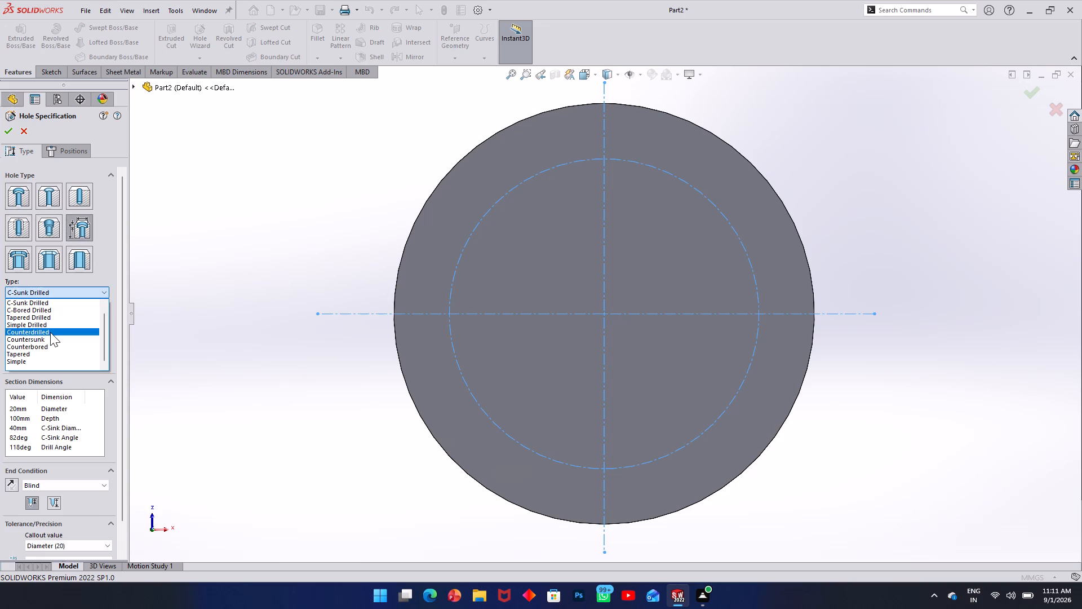
{"action": "left_click", "coordinate": [50, 332]}
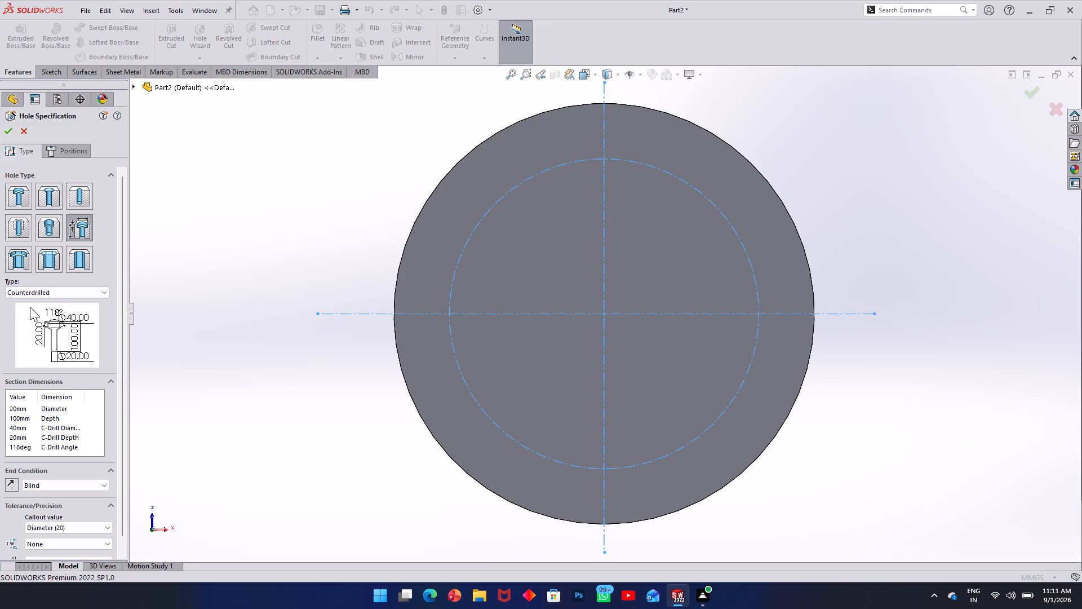
{"action": "left_click", "coordinate": [92, 295]}
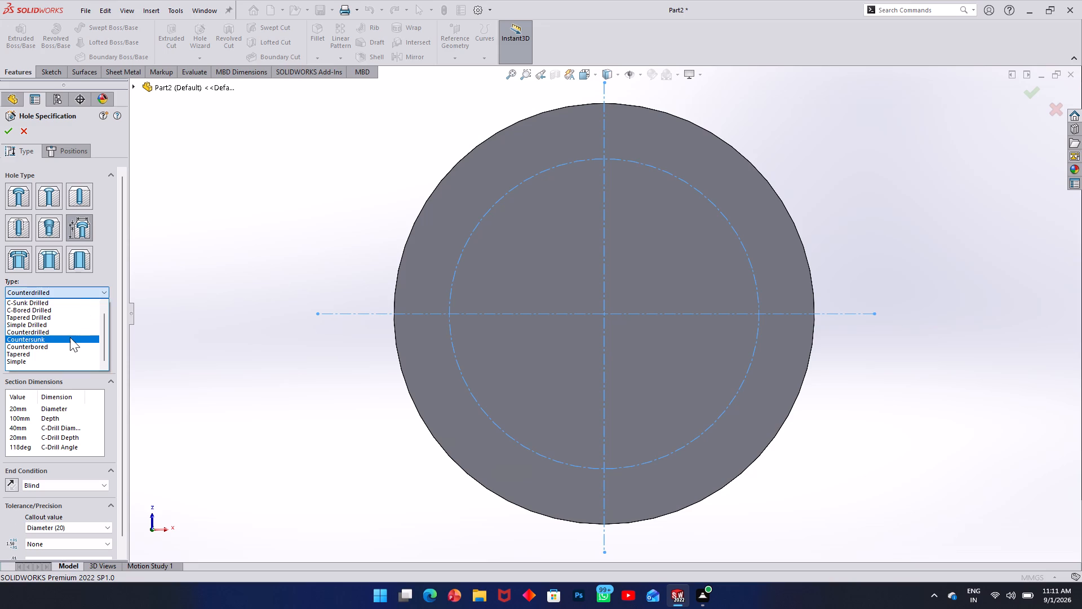
{"action": "left_click", "coordinate": [61, 347]}
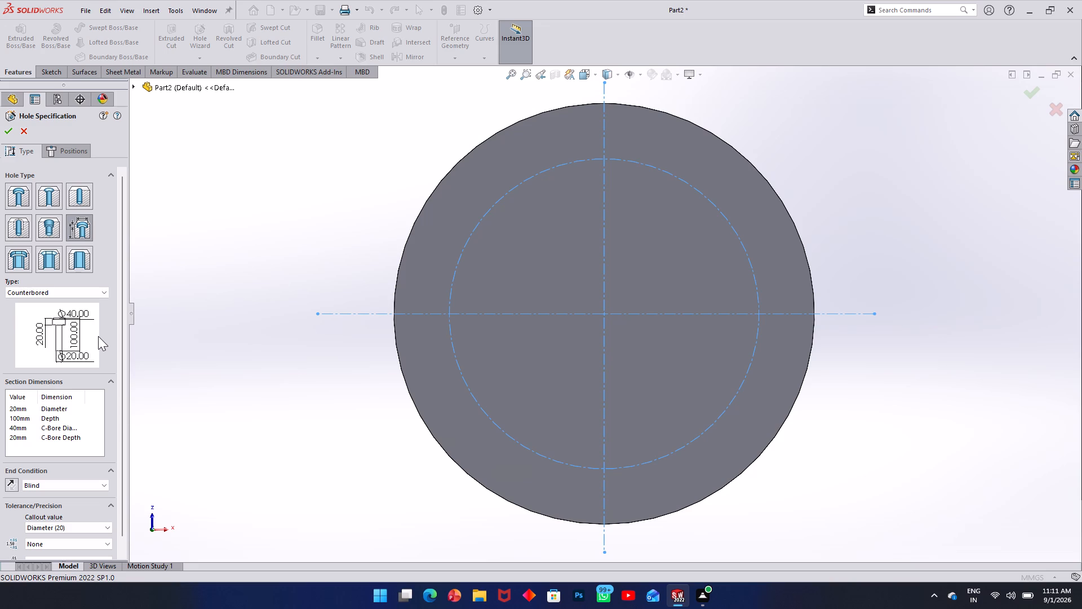
Set the counterbored hole's diameter to 2.3 mm and its depth to 18 mm.
{"action": "left_click", "coordinate": [23, 410]}
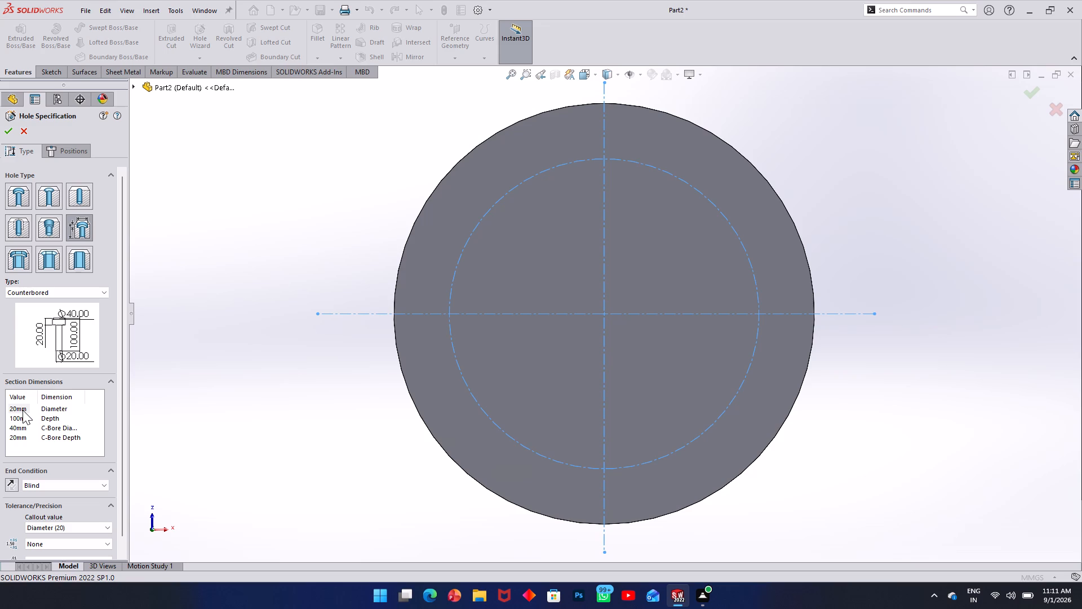
{"action": "double_click", "coordinate": [23, 410]}
{"action": "type", "text": "2."}
{"action": "key", "text": "3"}
{"action": "key", "text": "Return"}
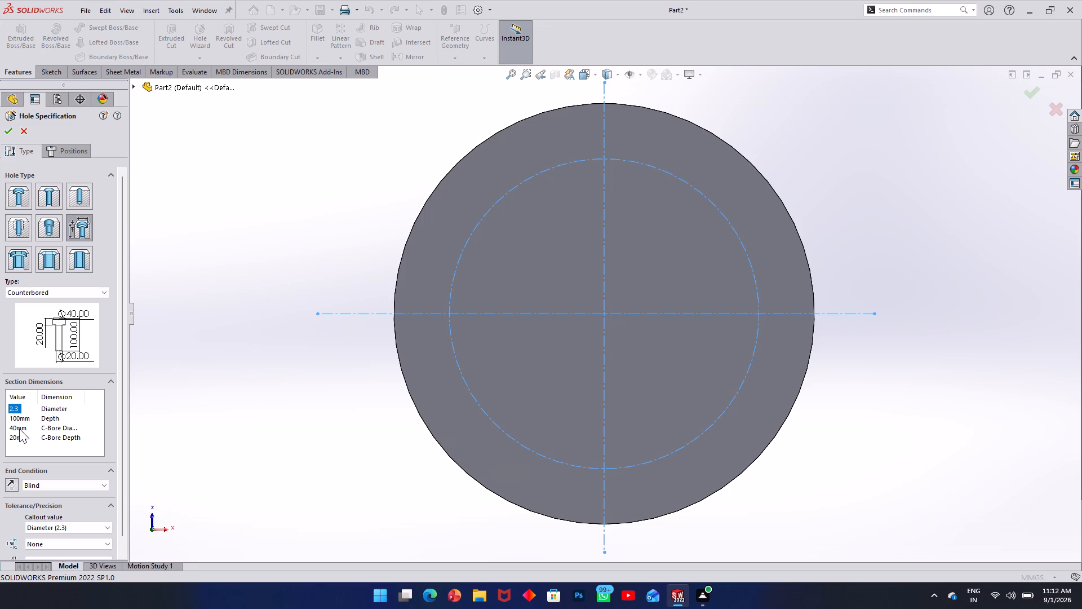
{"action": "left_click", "coordinate": [19, 429]}
{"action": "double_click", "coordinate": [17, 420]}
{"action": "type", "text": "18"}
{"action": "key", "text": "Return"}
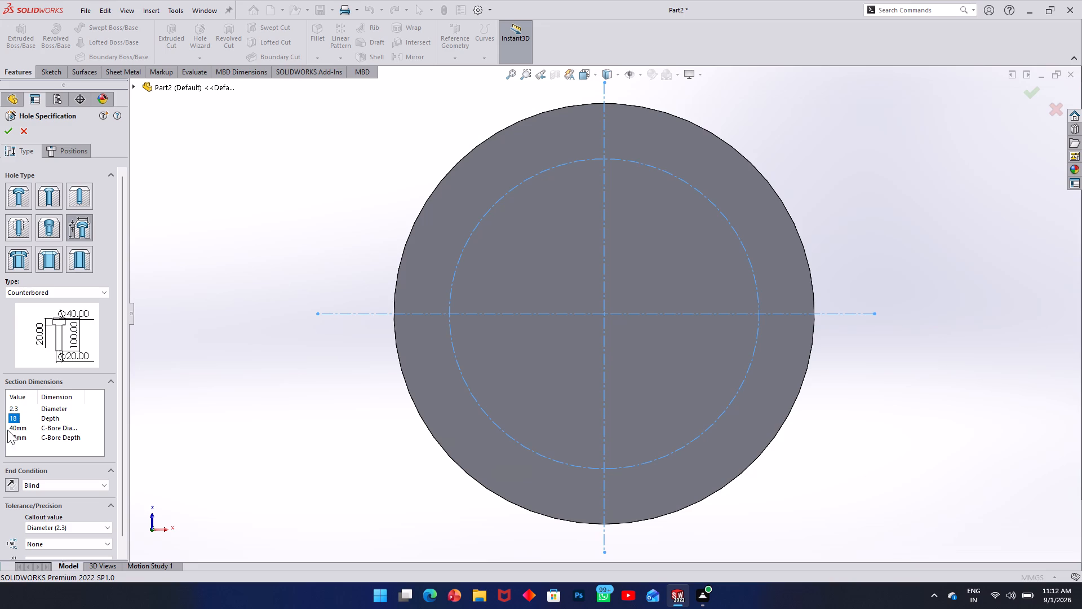
Set the hole's counterbore diameter to 7.8 mm and counterbore depth to 4 mm.
{"action": "left_click", "coordinate": [19, 431]}
{"action": "double_click", "coordinate": [19, 431]}
{"action": "type", "text": "7.8"}
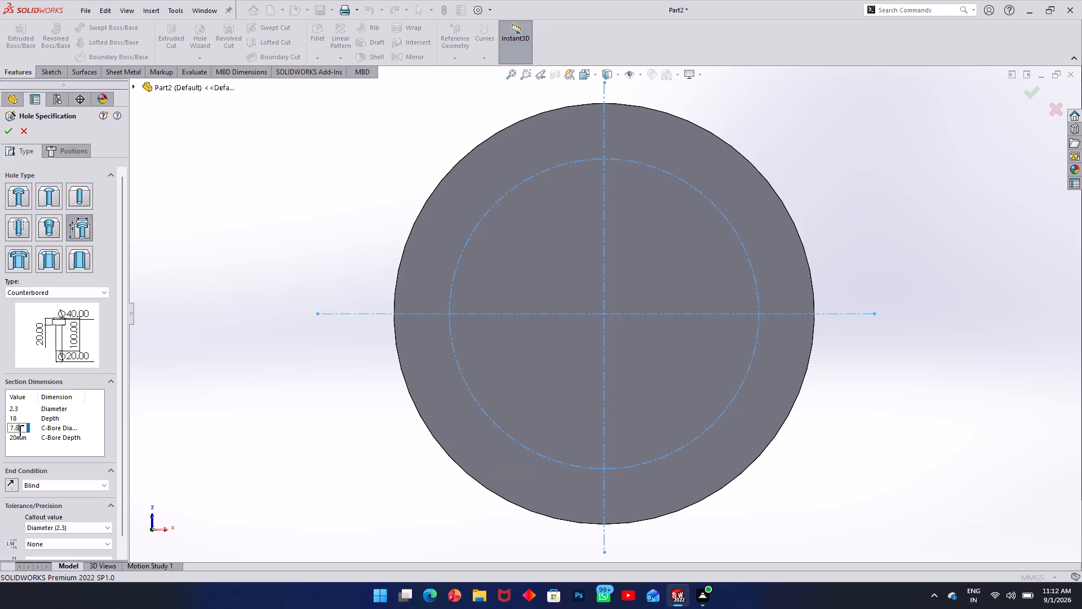
{"action": "key", "text": "Return"}
{"action": "double_click", "coordinate": [15, 436]}
{"action": "key", "text": "4"}
{"action": "key", "text": "Return"}
Using a 3D sketch, place the counterbored holes at the four points where the centerlines cross the 56 mm construction circle.
{"action": "left_click", "coordinate": [59, 156]}
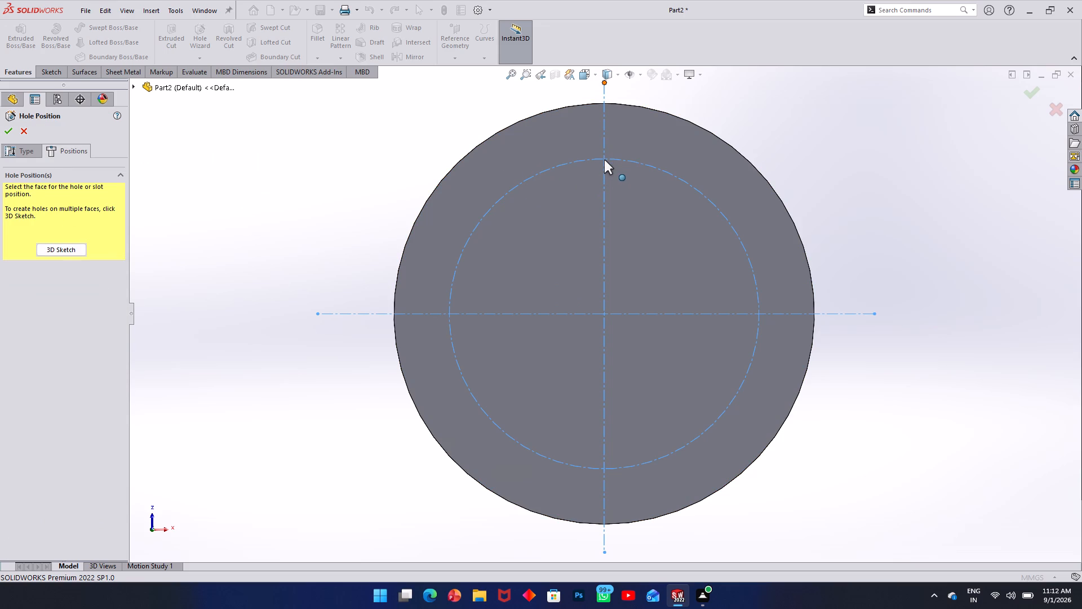
{"action": "left_click", "coordinate": [65, 248]}
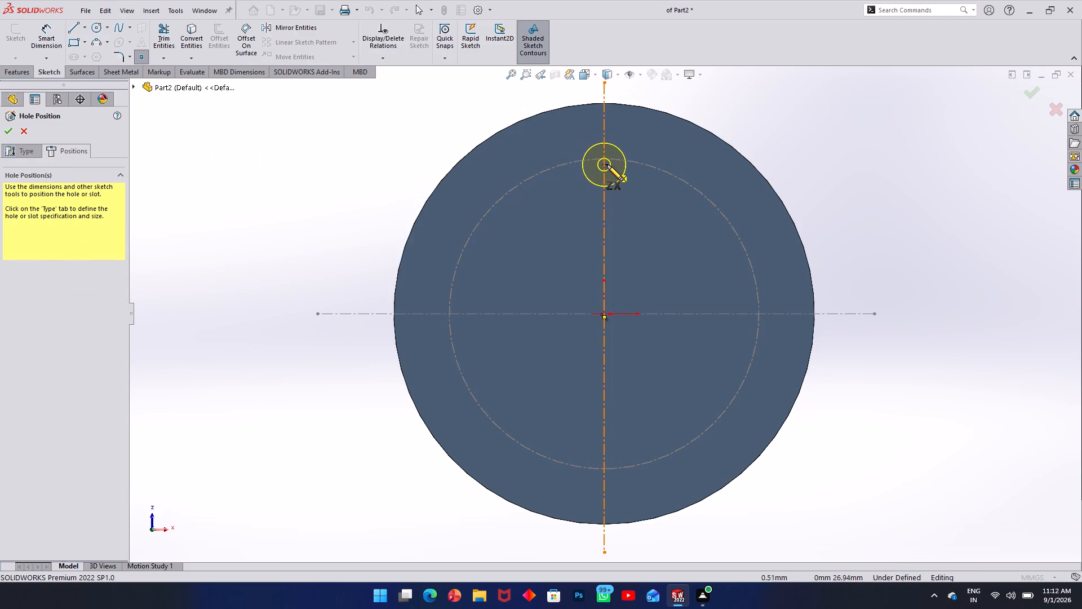
{"action": "left_click", "coordinate": [604, 158]}
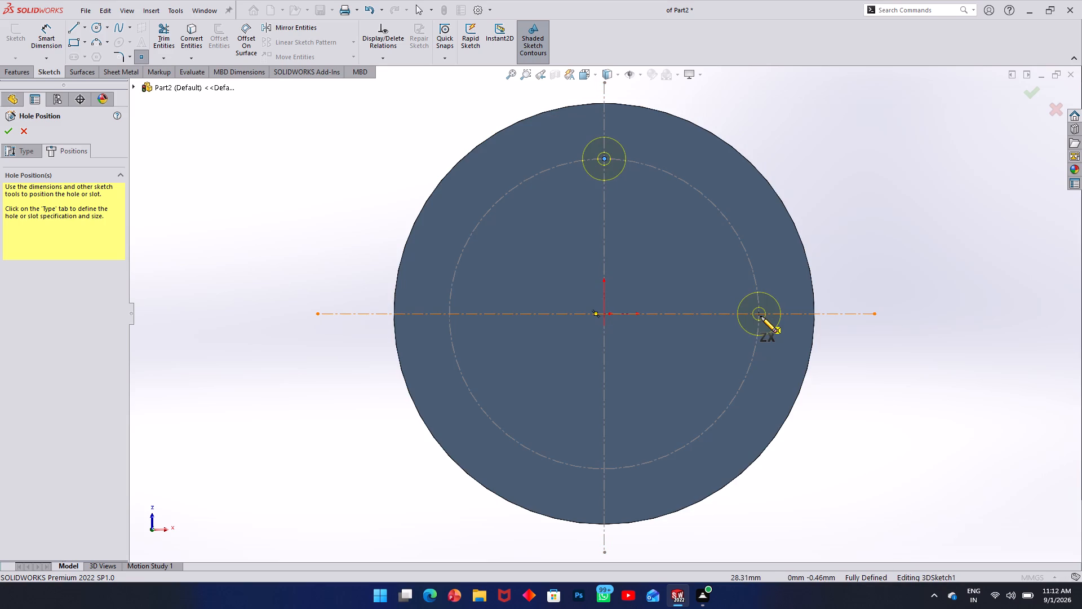
{"action": "left_click", "coordinate": [761, 316]}
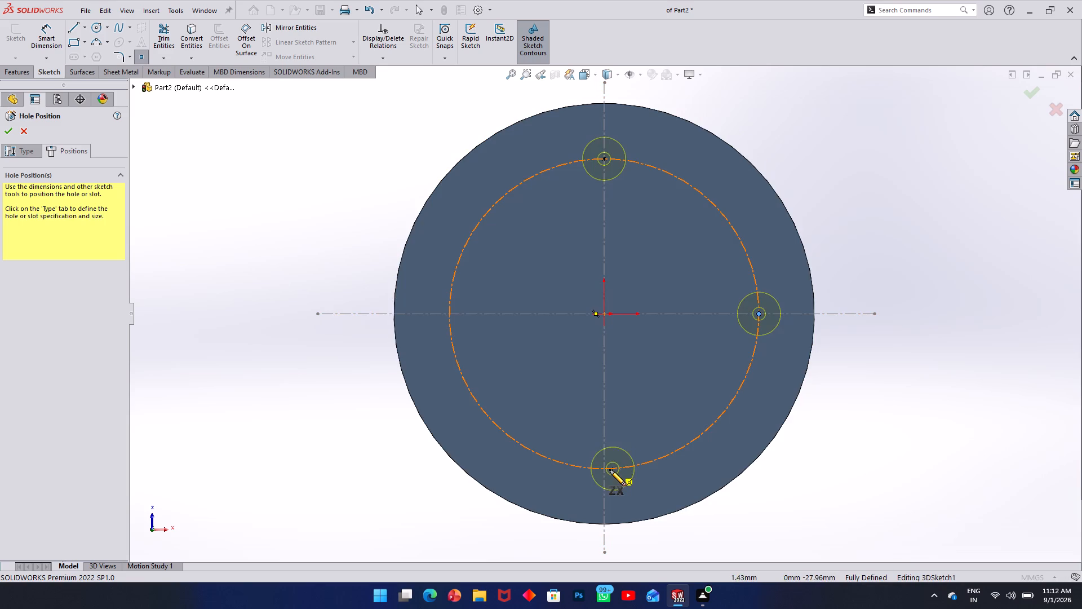
{"action": "left_click", "coordinate": [604, 470]}
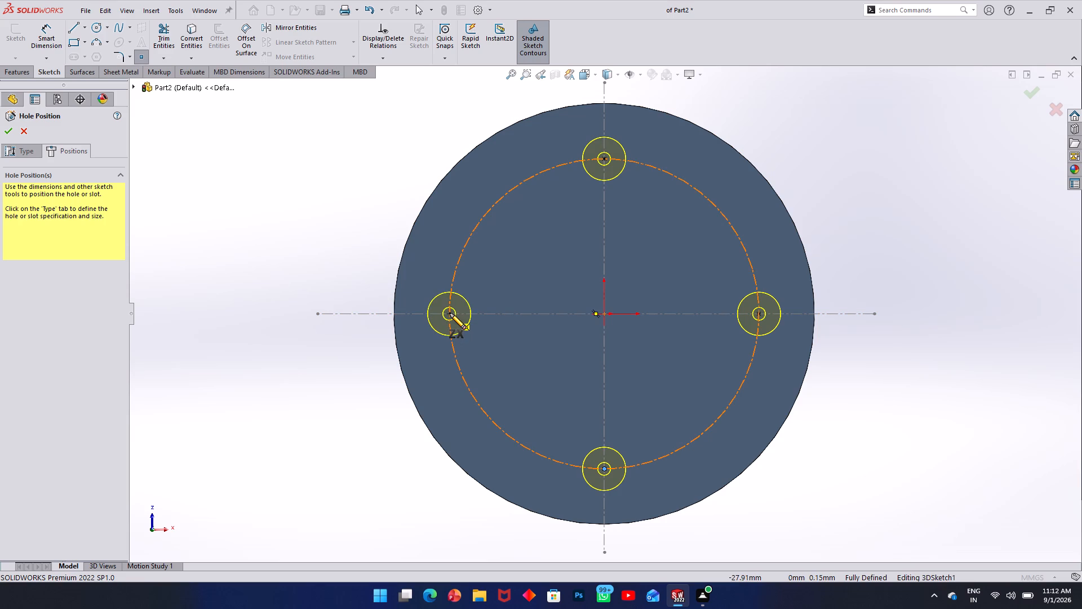
{"action": "left_click", "coordinate": [450, 313]}
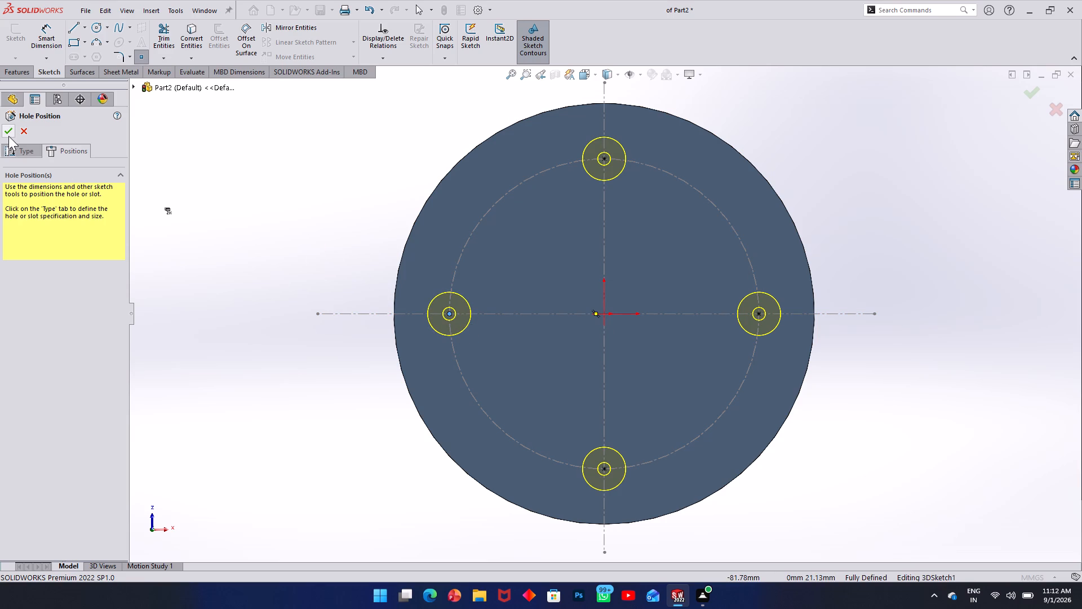
{"action": "left_click", "coordinate": [8, 135]}
{"action": "left_click", "coordinate": [180, 249]}
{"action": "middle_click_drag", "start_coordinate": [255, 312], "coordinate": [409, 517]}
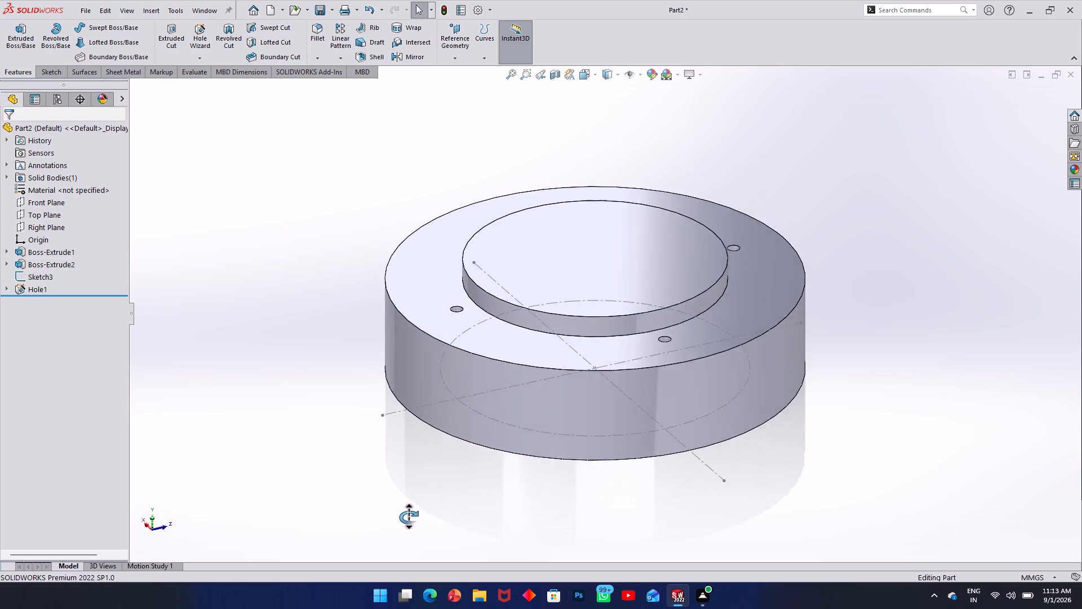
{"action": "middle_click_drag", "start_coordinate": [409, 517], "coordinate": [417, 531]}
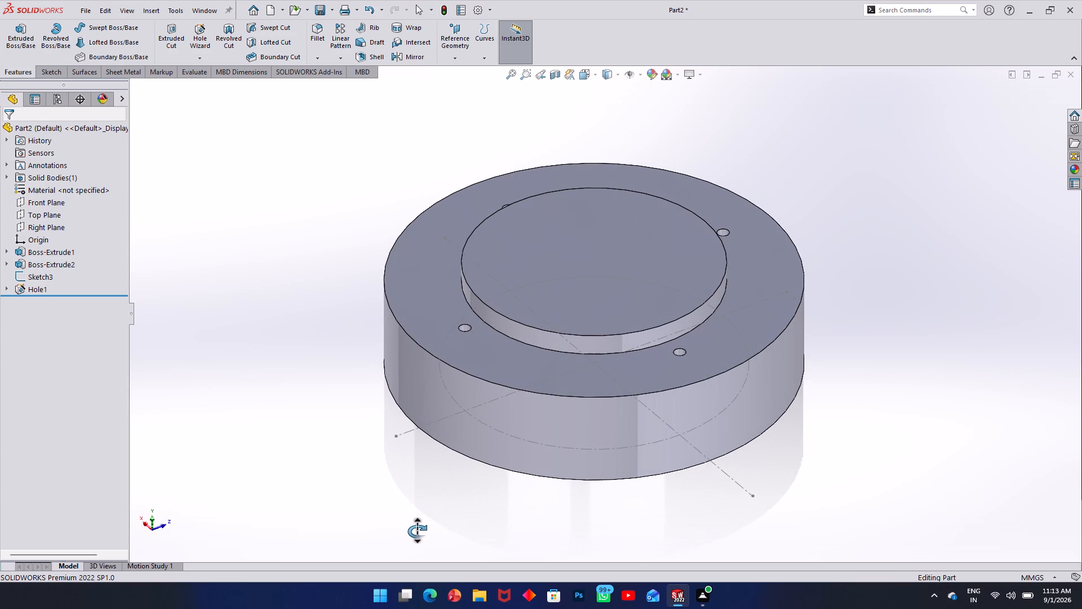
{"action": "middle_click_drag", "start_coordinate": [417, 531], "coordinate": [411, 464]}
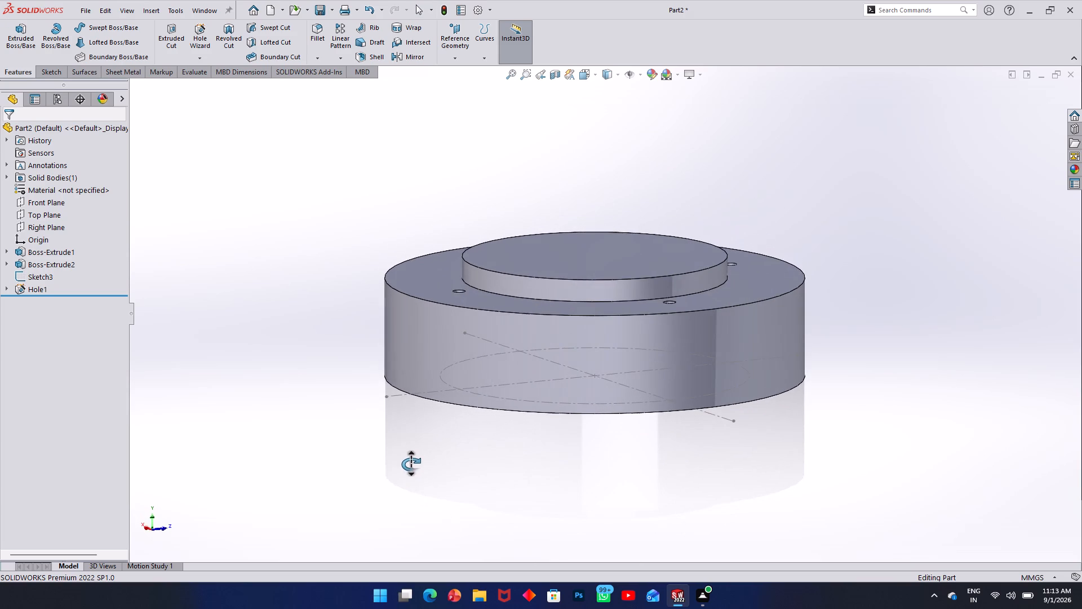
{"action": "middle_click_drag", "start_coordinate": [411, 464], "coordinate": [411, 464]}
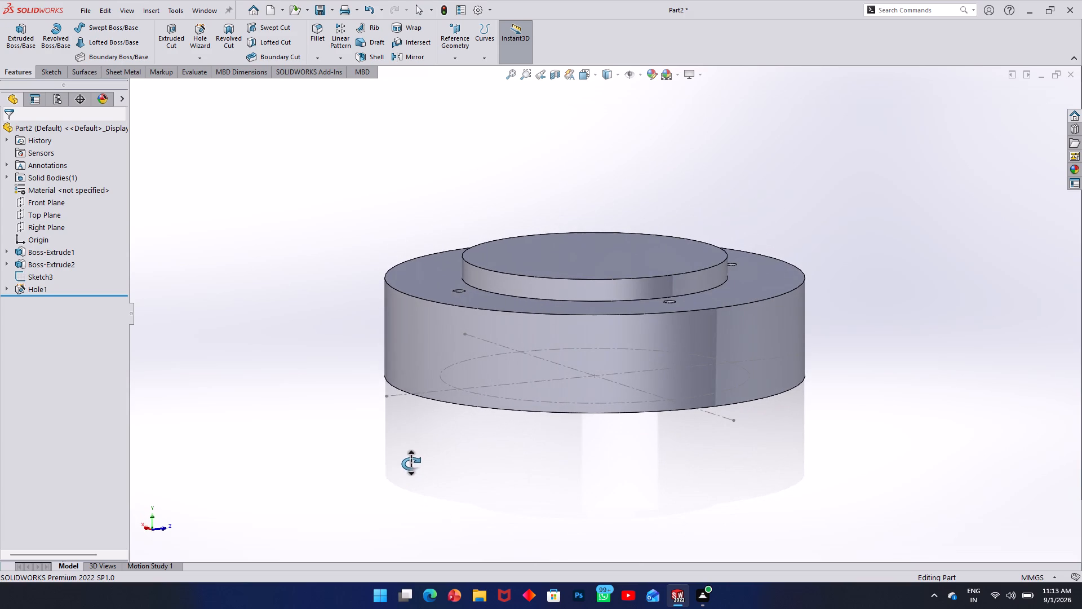
Edit the four-hole counterbored feature and set its hole diameter to 5.3 mm.
{"action": "middle_click_drag", "start_coordinate": [411, 464], "coordinate": [382, 299]}
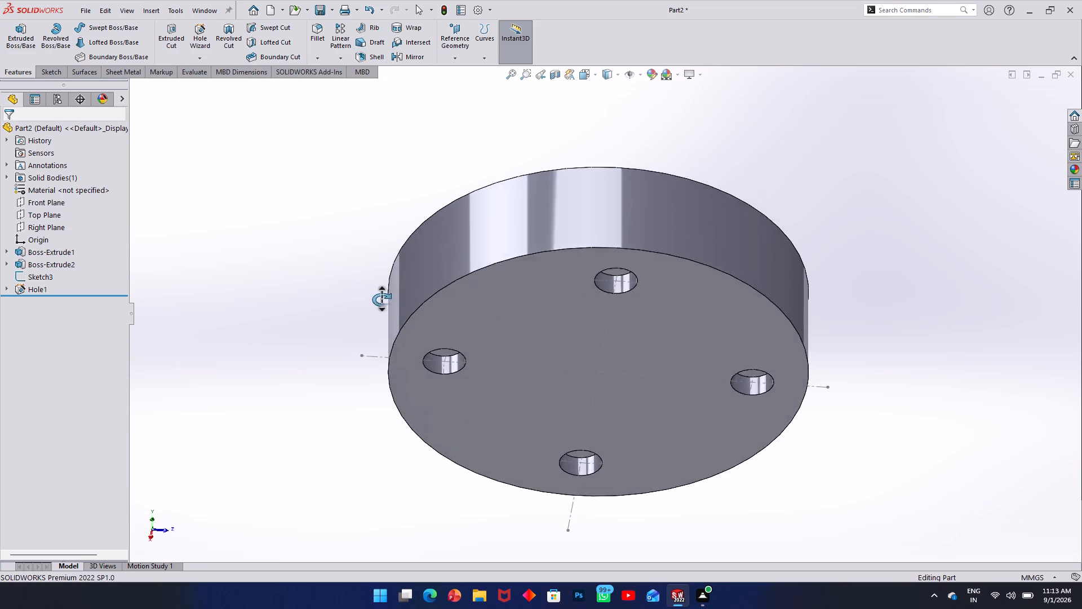
{"action": "middle_click_drag", "start_coordinate": [382, 299], "coordinate": [376, 173]}
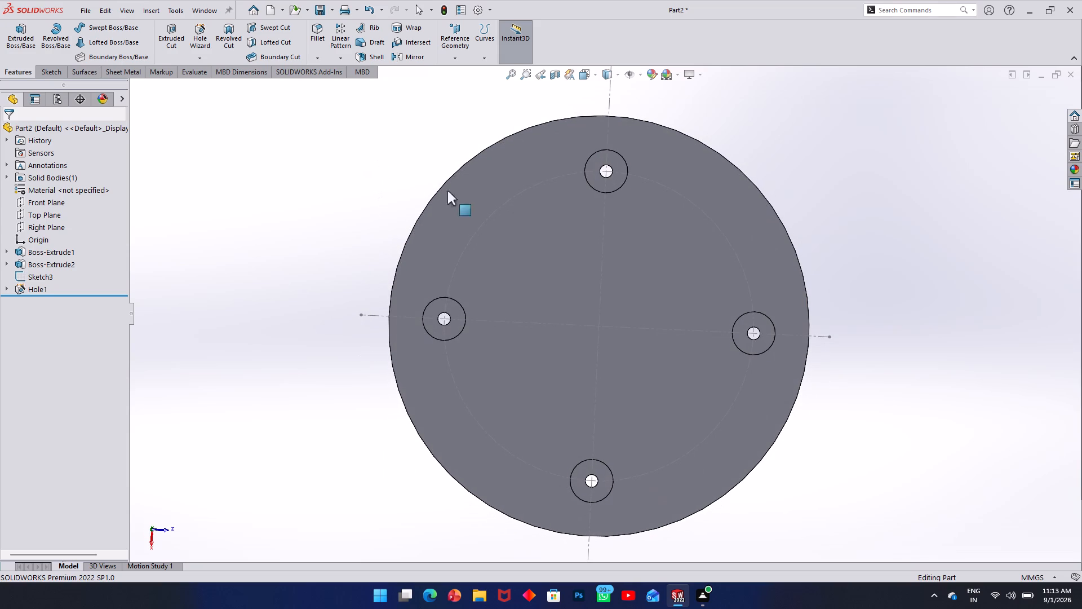
{"action": "double_click", "coordinate": [613, 180]}
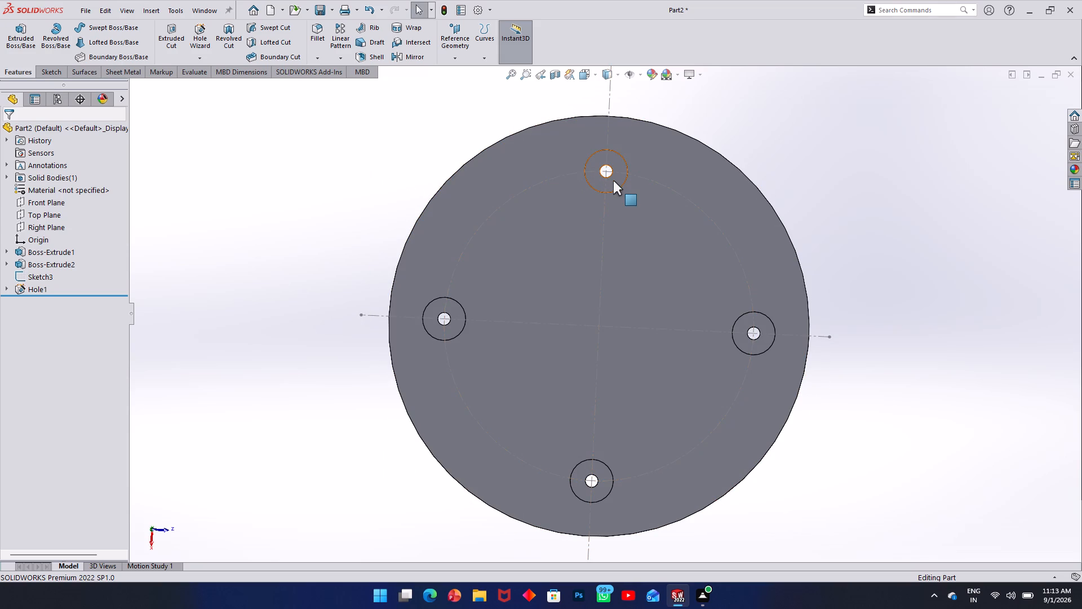
{"action": "double_click", "coordinate": [613, 180]}
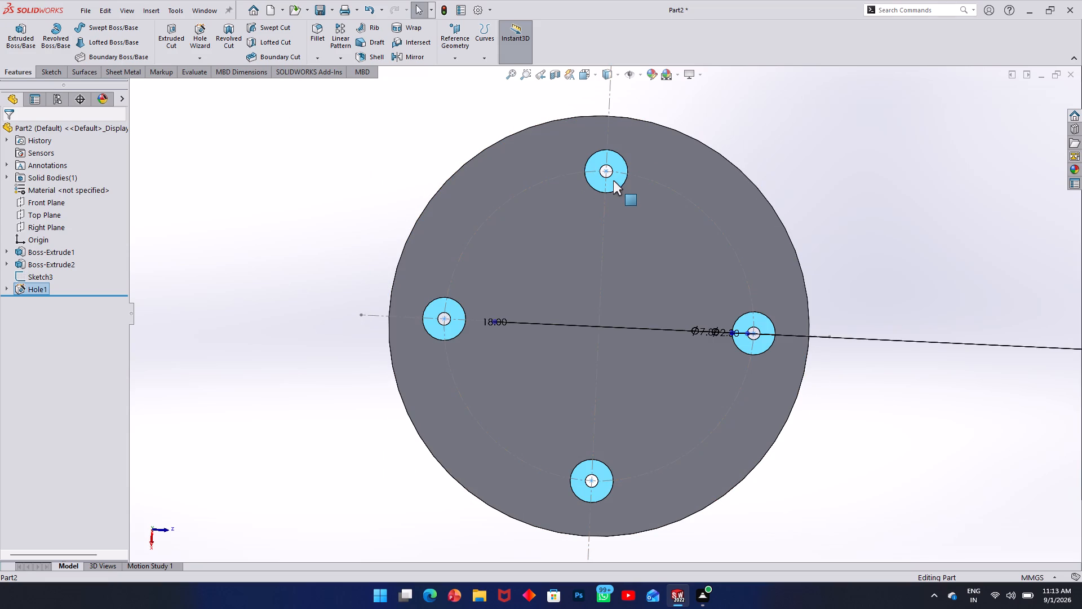
{"action": "left_click", "coordinate": [221, 187]}
{"action": "right_click", "coordinate": [26, 292]}
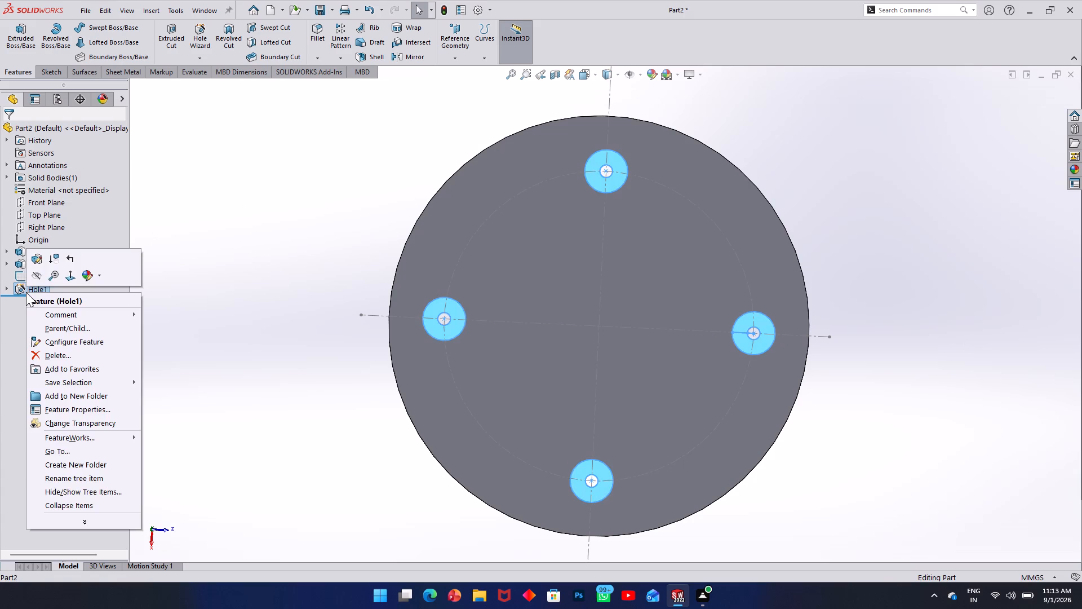
{"action": "left_click", "coordinate": [42, 259]}
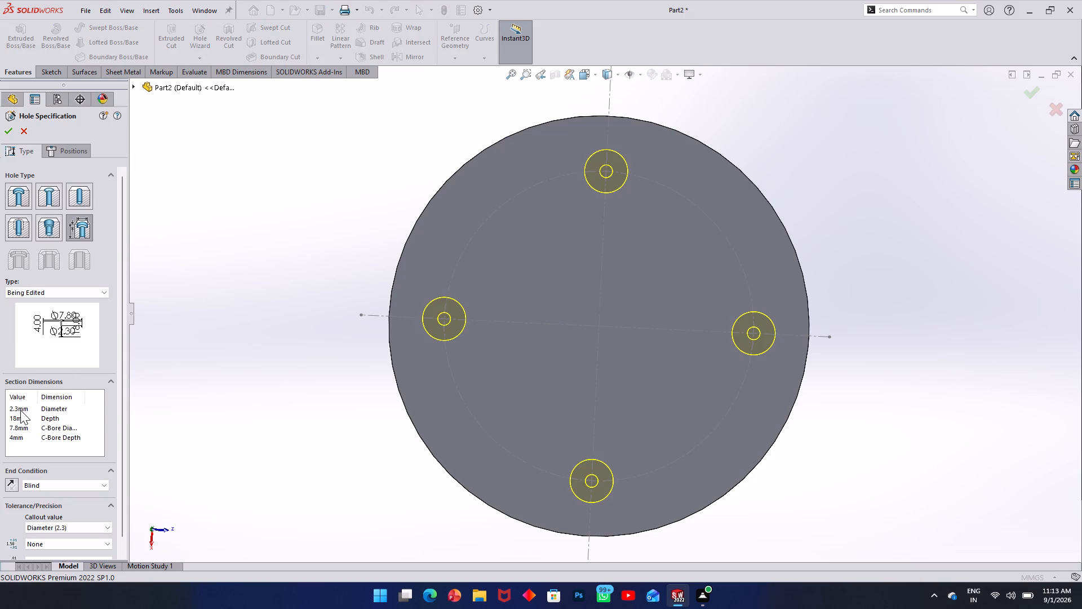
{"action": "left_click", "coordinate": [20, 410]}
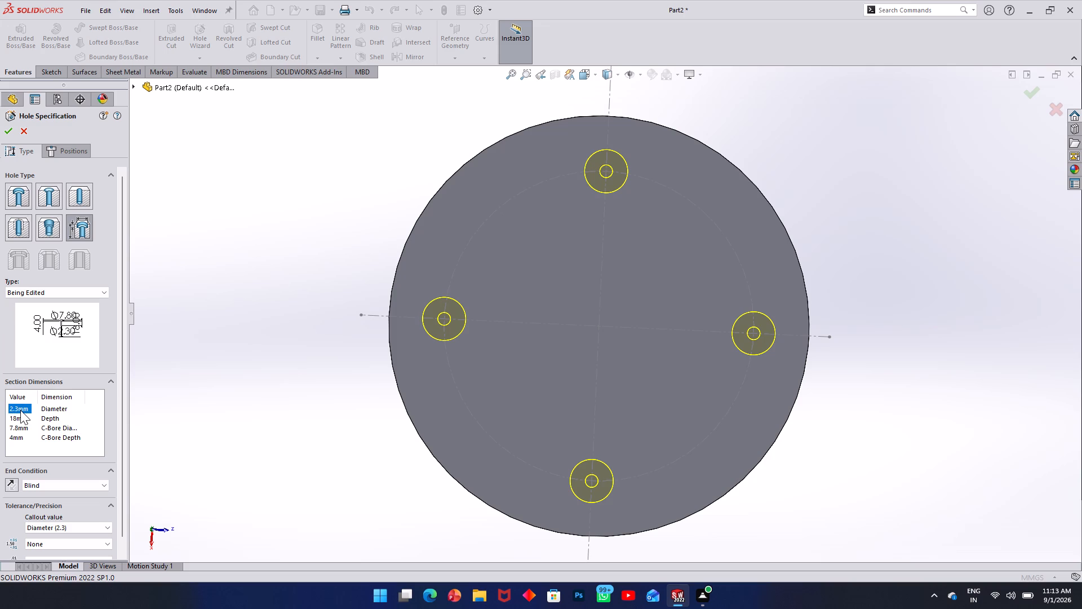
{"action": "double_click", "coordinate": [20, 410]}
{"action": "type", "text": "5.3"}
{"action": "key", "text": "Return"}
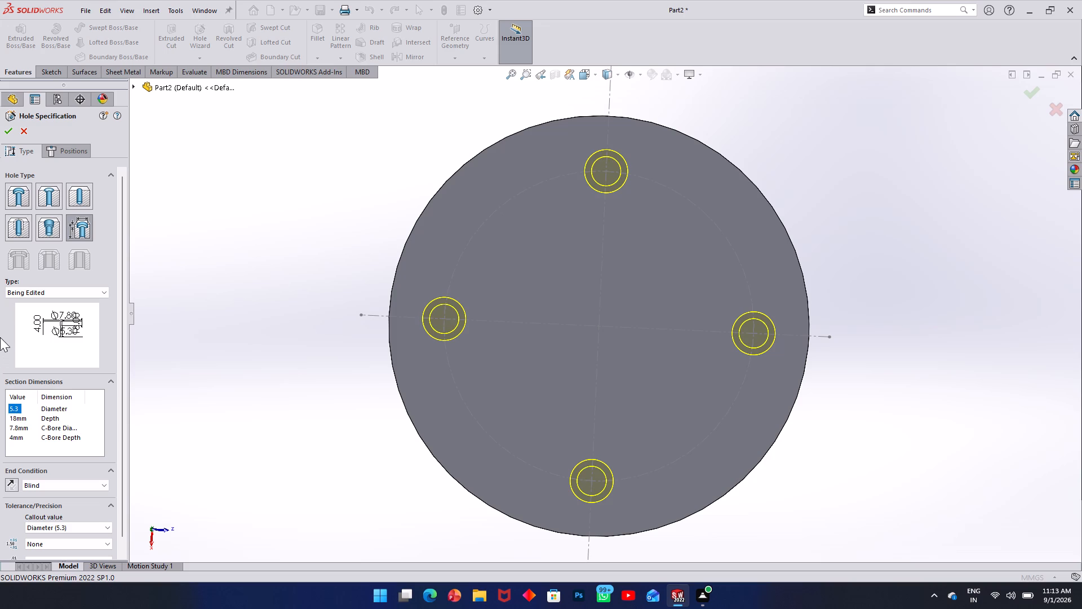
{"action": "left_click", "coordinate": [6, 129]}
{"action": "left_click", "coordinate": [289, 147]}
{"action": "left_click", "coordinate": [322, 212]}
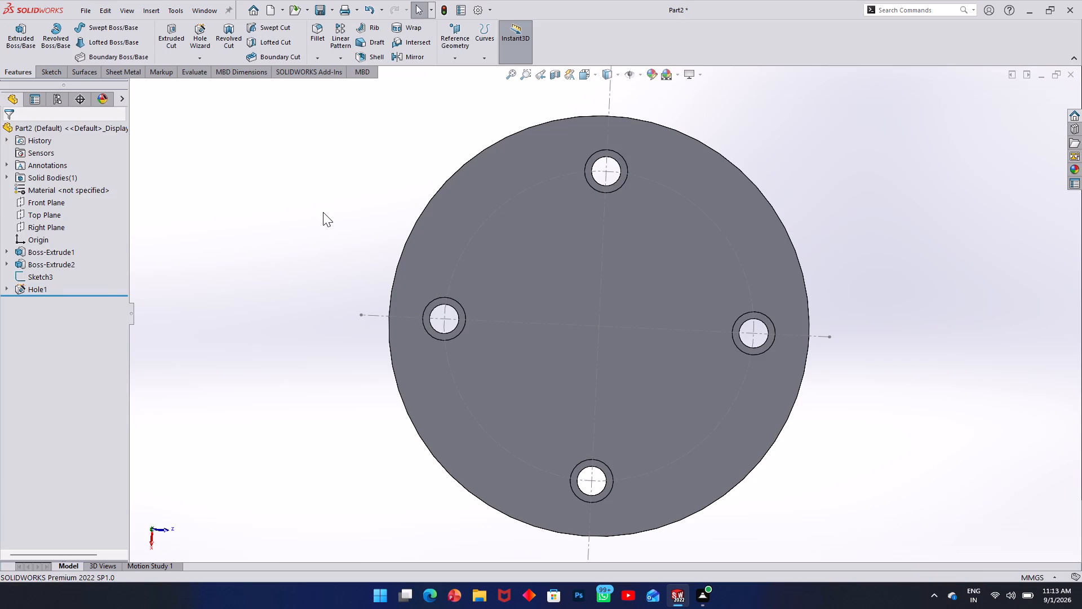
Examine the four counterbored holes on the disc's underside from several angles.
{"action": "middle_click_drag", "start_coordinate": [323, 212], "coordinate": [359, 135]}
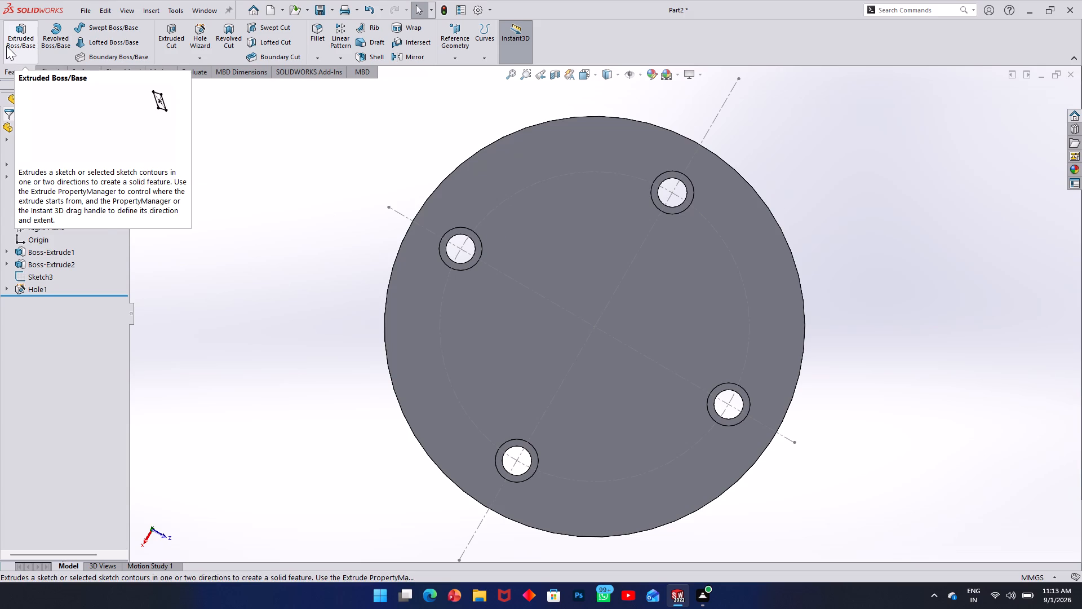
{"action": "middle_click_drag", "start_coordinate": [415, 204], "coordinate": [322, 245]}
{"action": "scroll", "coordinate": [363, 174], "scroll_direction": "up", "scroll_amount": 4}
{"action": "middle_click_drag", "start_coordinate": [550, 136], "coordinate": [571, 241]}
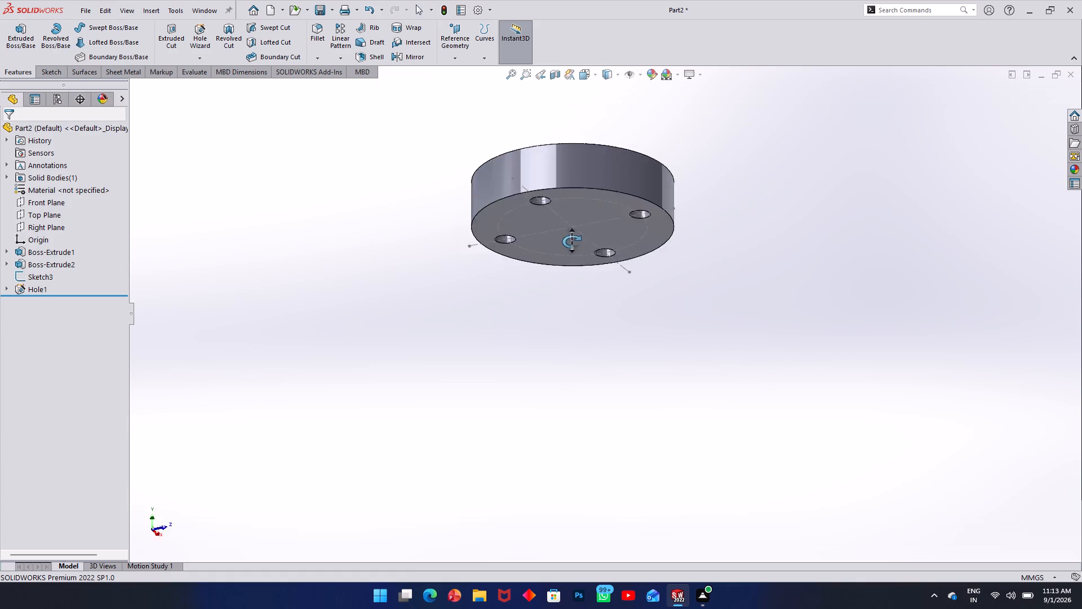
{"action": "middle_click_drag", "start_coordinate": [571, 241], "coordinate": [578, 156]}
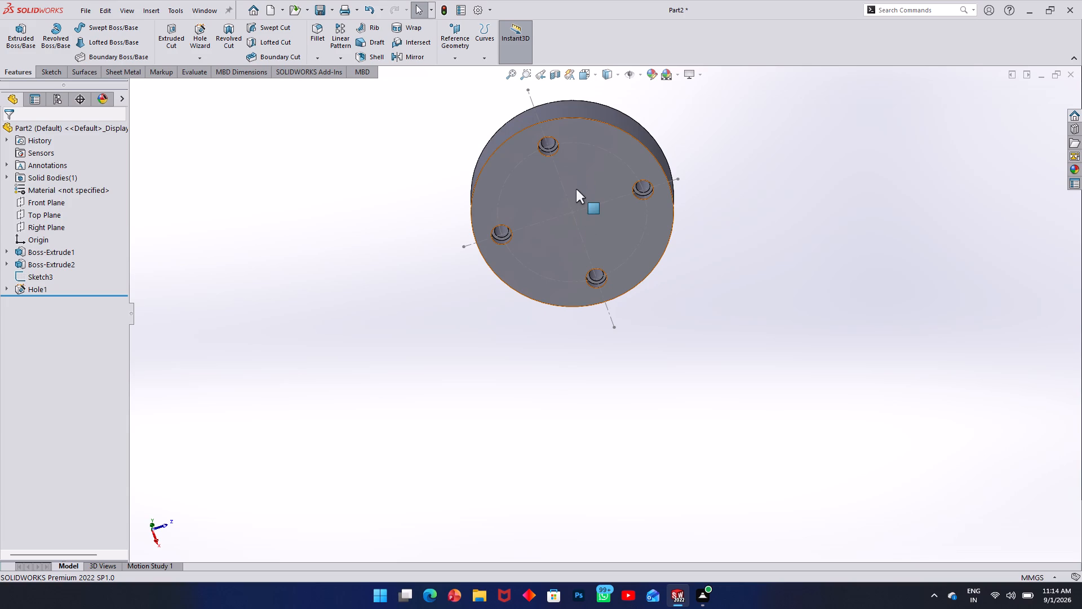
{"action": "middle_click_drag", "start_coordinate": [631, 230], "coordinate": [624, 160]}
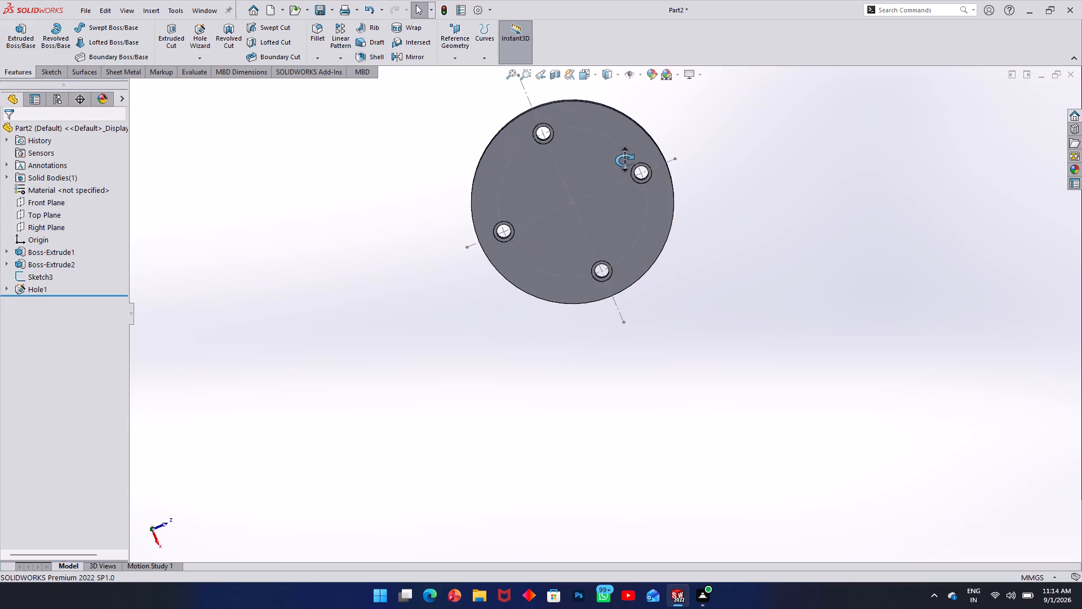
{"action": "middle_click_drag", "start_coordinate": [624, 160], "coordinate": [659, 143]}
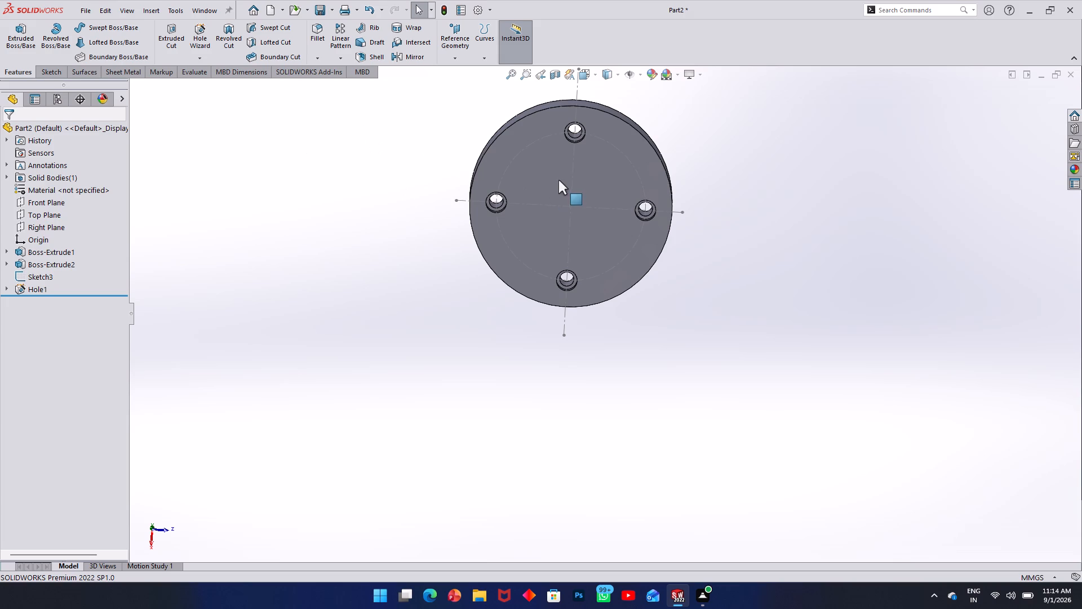
{"action": "scroll", "coordinate": [560, 179], "scroll_direction": "up", "scroll_amount": 2}
{"action": "scroll", "coordinate": [560, 179], "scroll_direction": "down", "scroll_amount": 2}
{"action": "scroll", "coordinate": [618, 167], "scroll_direction": "down", "scroll_amount": 1}
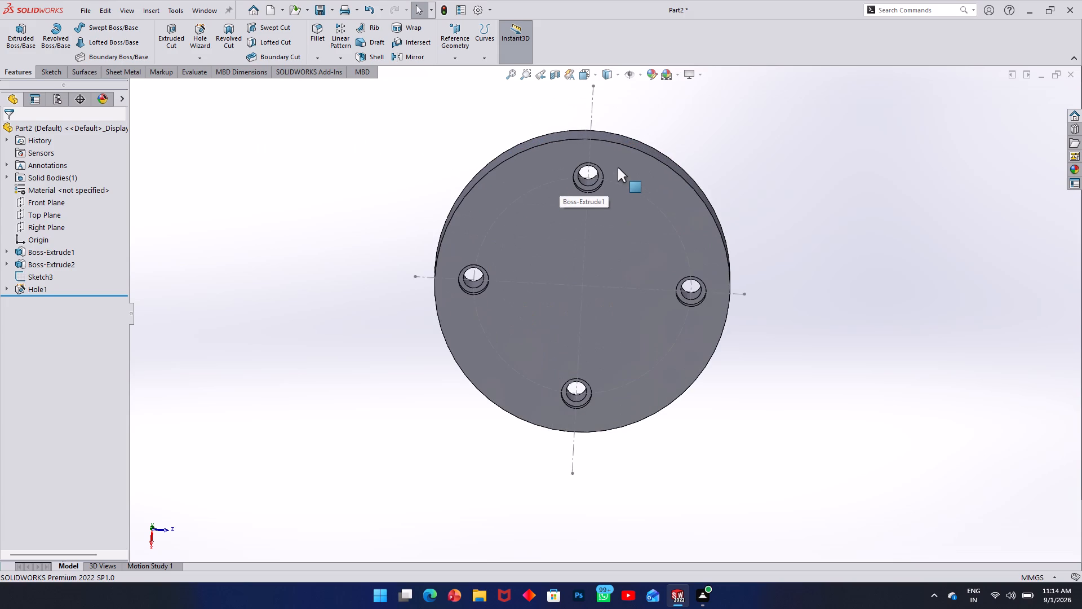
{"action": "scroll", "coordinate": [618, 167], "scroll_direction": "up", "scroll_amount": 2}
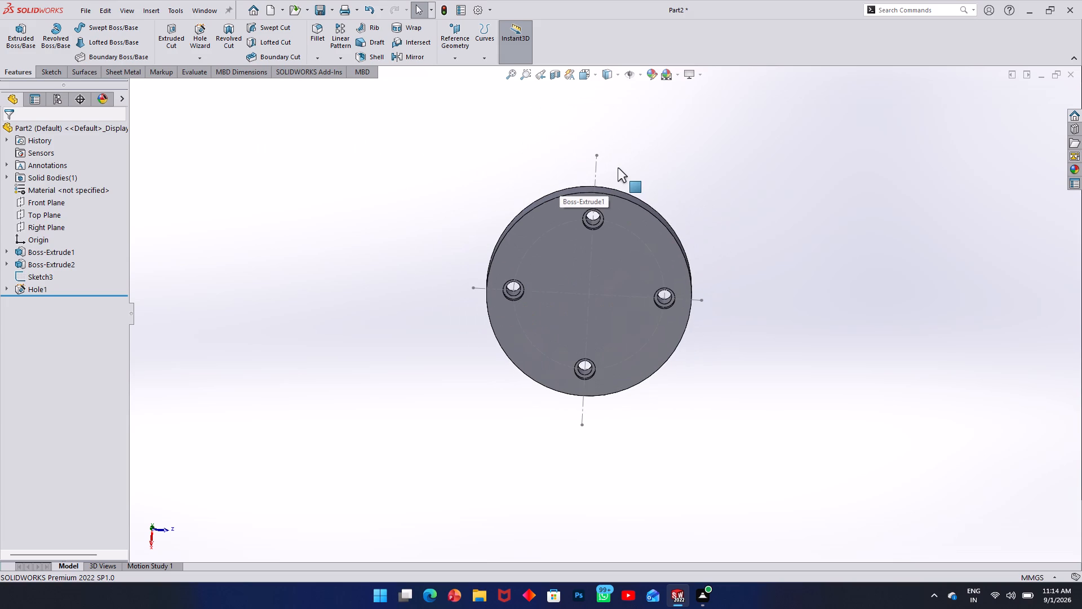
{"action": "scroll", "coordinate": [618, 167], "scroll_direction": "up", "scroll_amount": 1}
{"action": "scroll", "coordinate": [619, 167], "scroll_direction": "down", "scroll_amount": 3}
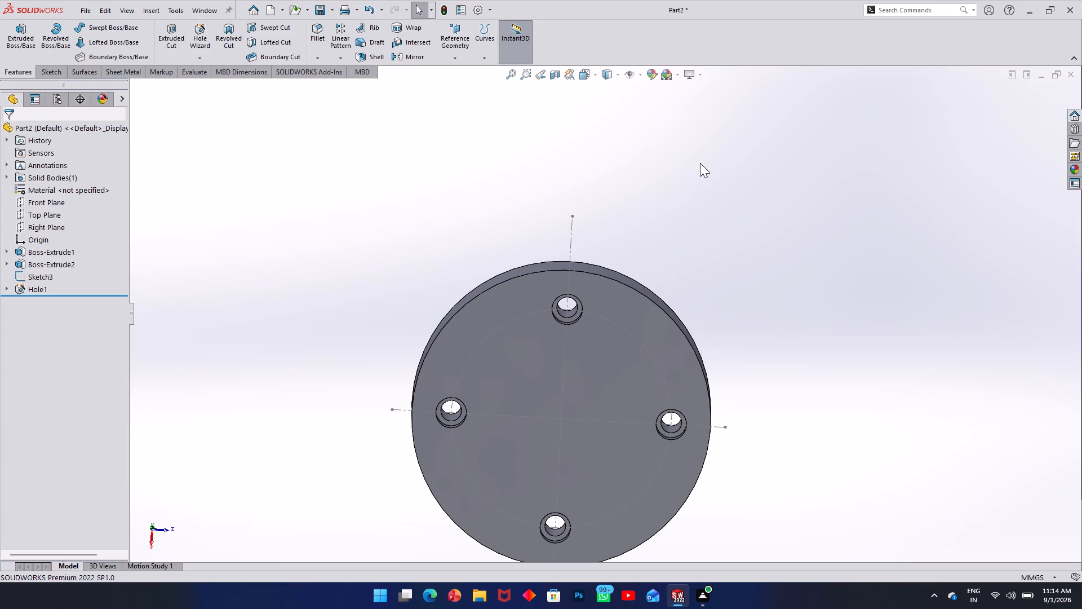
{"action": "middle_click_drag", "start_coordinate": [700, 163], "coordinate": [700, 111]}
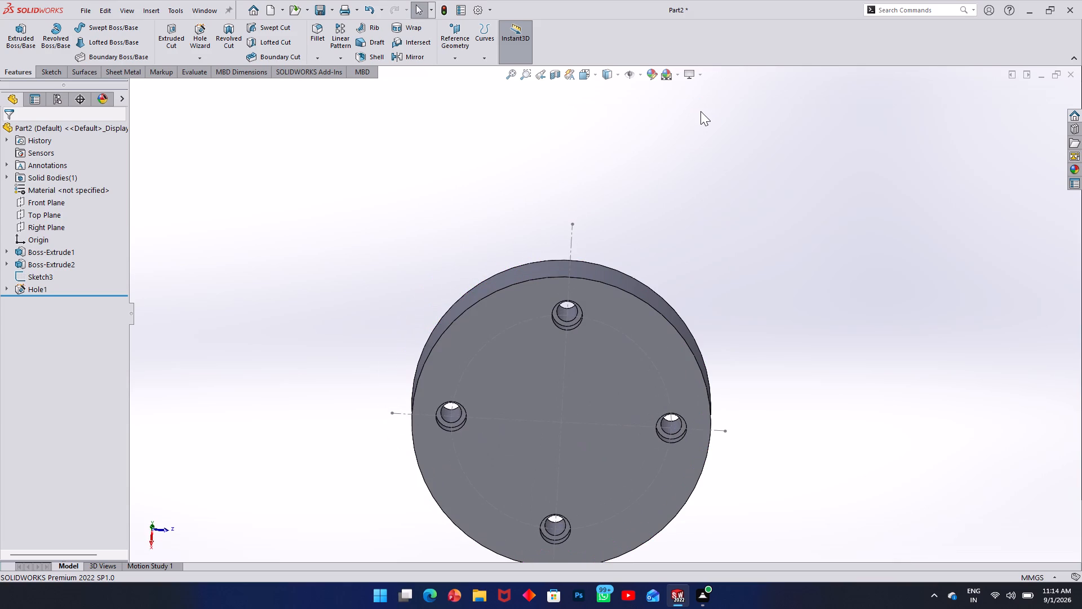
View the disc's underside face-on and start another Hole Wizard legacy hole of type Counterbored.
{"action": "key", "text": "ctrl+8"}
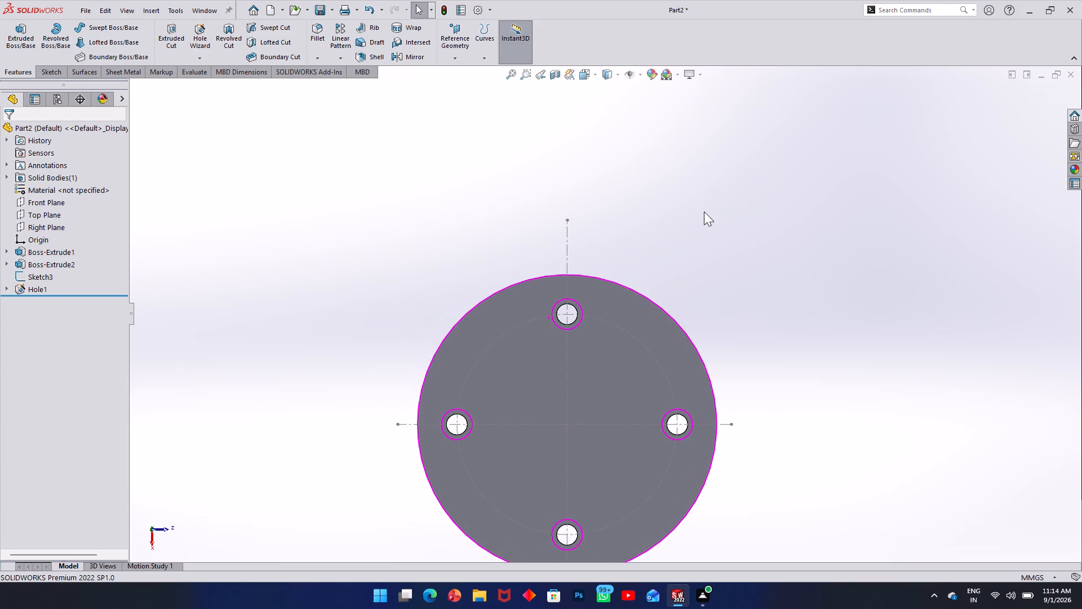
{"action": "scroll", "coordinate": [706, 213], "scroll_direction": "up", "scroll_amount": 3}
{"action": "scroll", "coordinate": [693, 307], "scroll_direction": "down", "scroll_amount": 2}
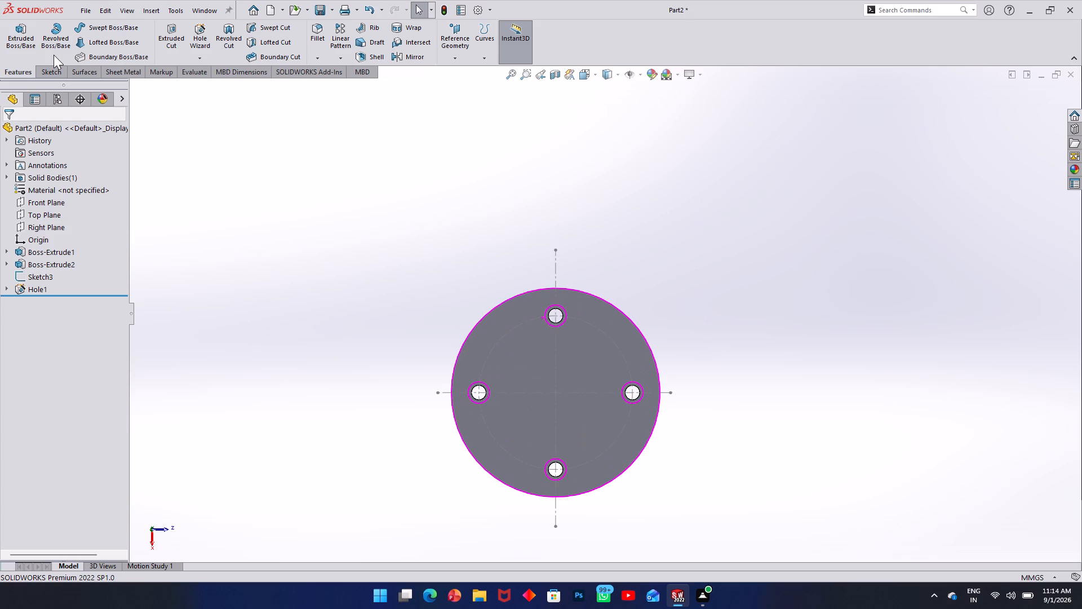
{"action": "left_click", "coordinate": [197, 41]}
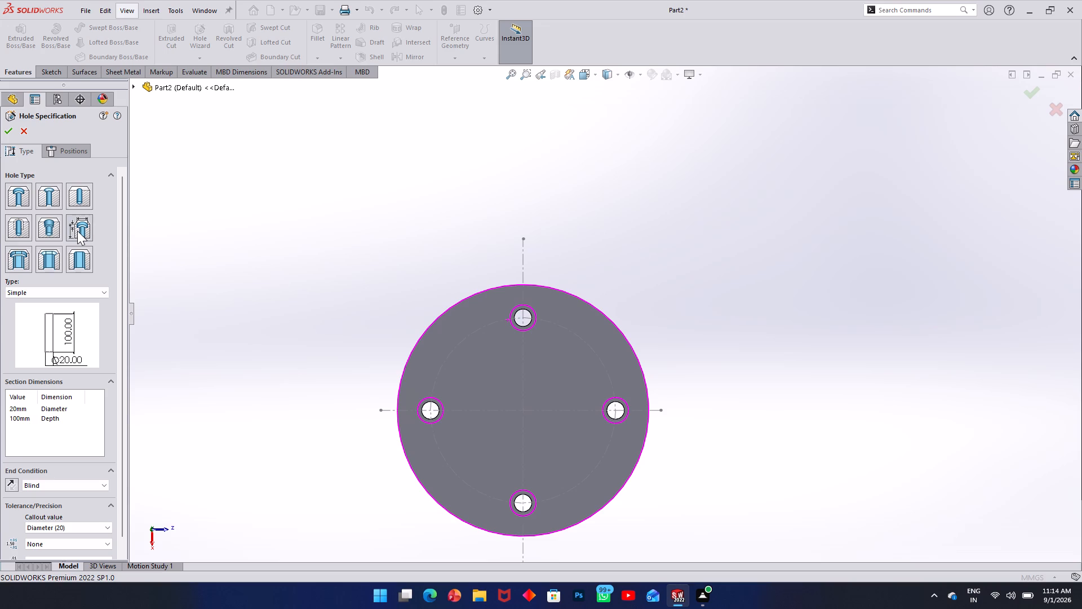
{"action": "left_click", "coordinate": [80, 293]}
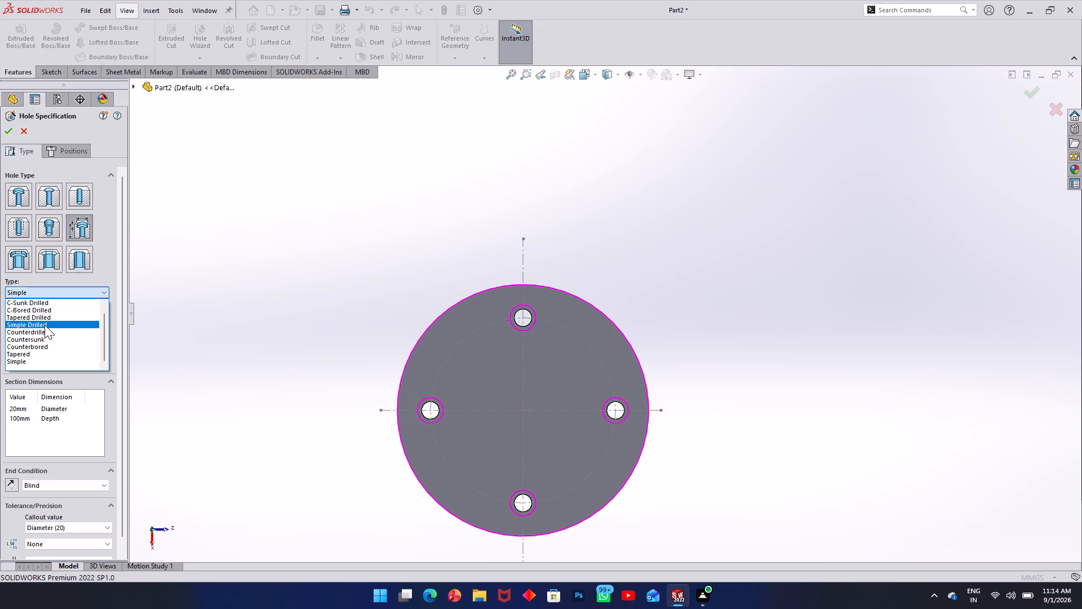
{"action": "left_click", "coordinate": [45, 325]}
{"action": "left_click", "coordinate": [92, 294]}
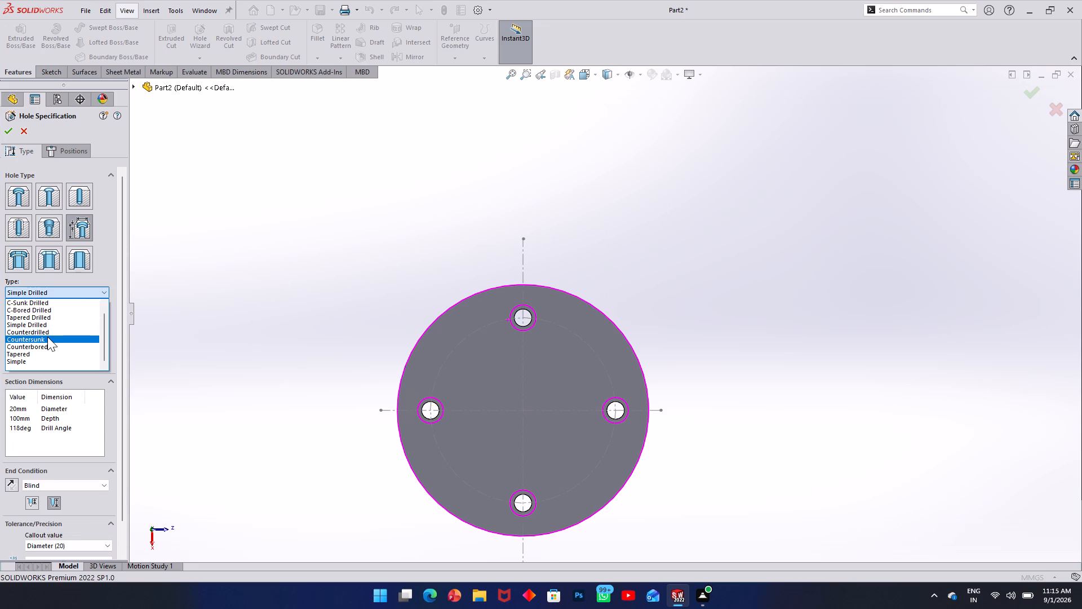
{"action": "left_click", "coordinate": [47, 343]}
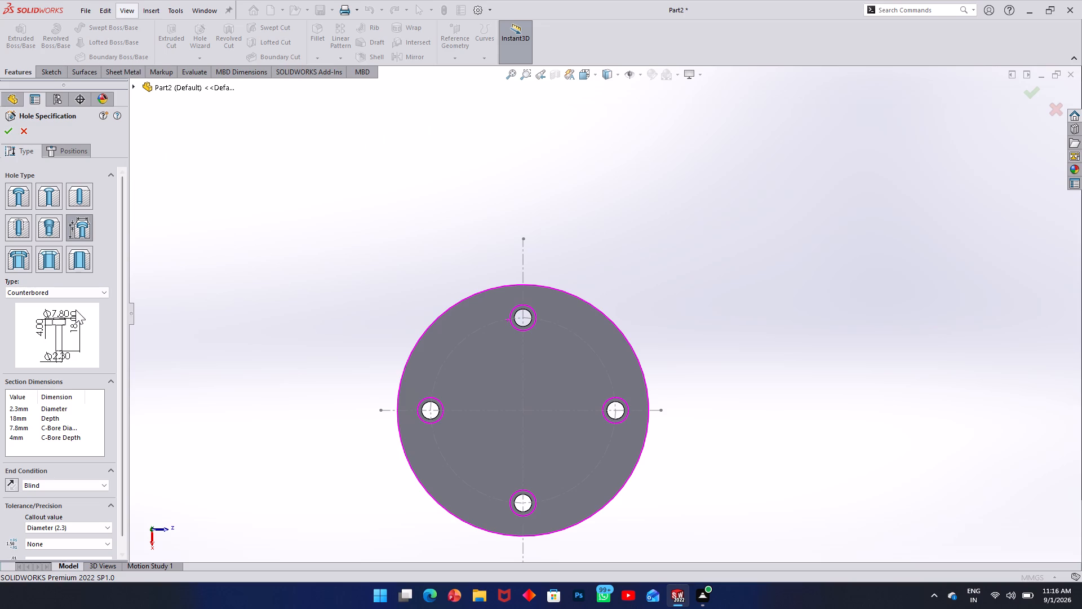
Set the new counterbored hole's diameter to 48 mm and its depth to 26 mm.
{"action": "left_click", "coordinate": [23, 407]}
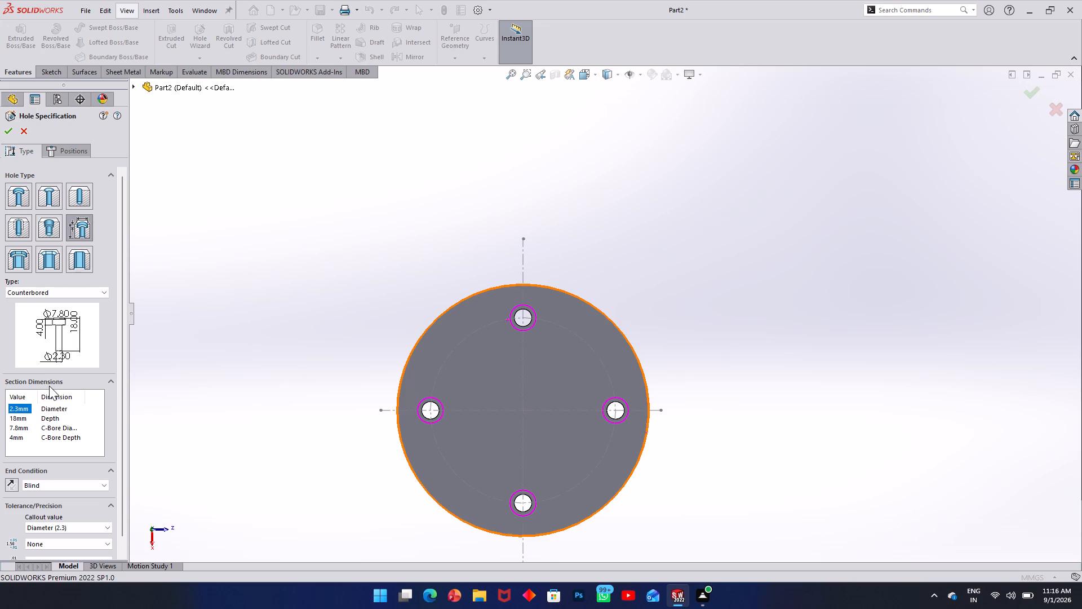
{"action": "type", "text": "48"}
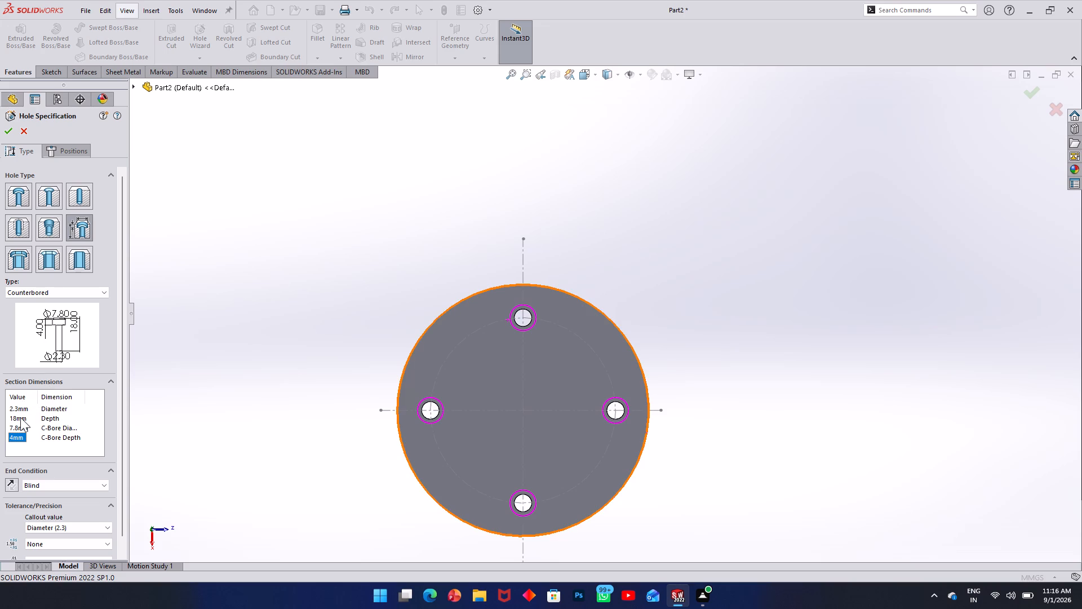
{"action": "double_click", "coordinate": [19, 408]}
{"action": "type", "text": "48"}
{"action": "left_click", "coordinate": [19, 422]}
{"action": "left_click", "coordinate": [19, 422]}
{"action": "type", "text": "26"}
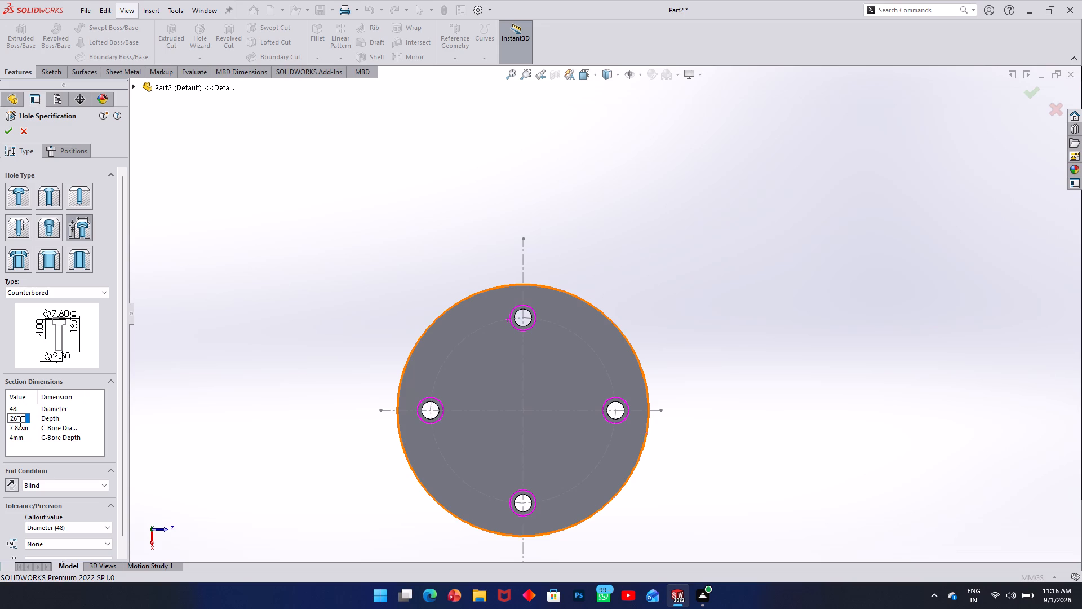
Set the new hole's counterbore diameter to 38 mm and counterbore depth to 16 mm.
{"action": "double_click", "coordinate": [15, 430]}
{"action": "type", "text": "38"}
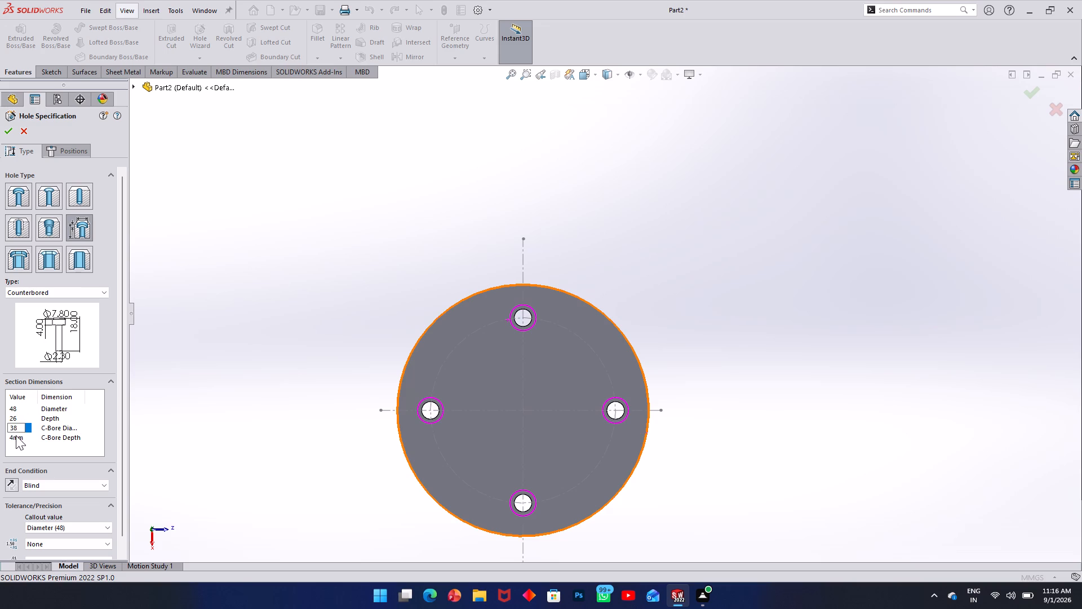
{"action": "double_click", "coordinate": [16, 435]}
{"action": "type", "text": "16"}
{"action": "key", "text": "Return"}
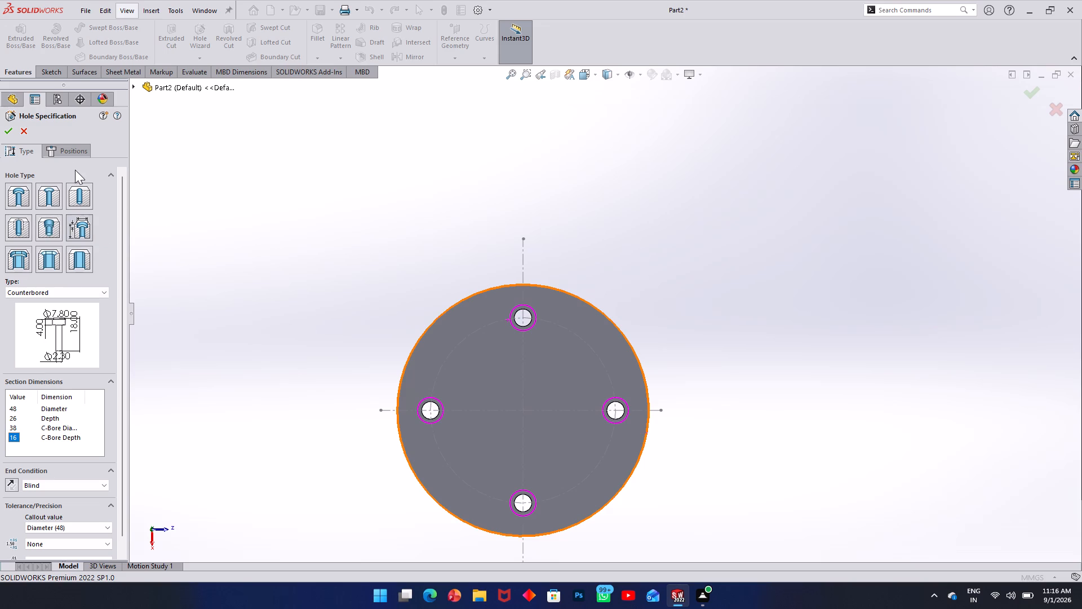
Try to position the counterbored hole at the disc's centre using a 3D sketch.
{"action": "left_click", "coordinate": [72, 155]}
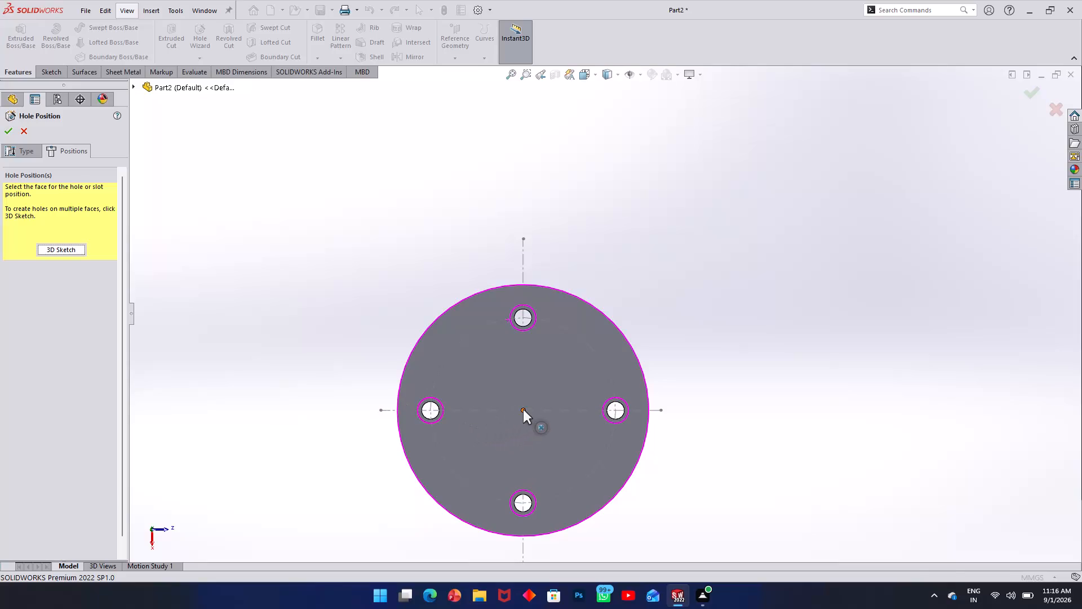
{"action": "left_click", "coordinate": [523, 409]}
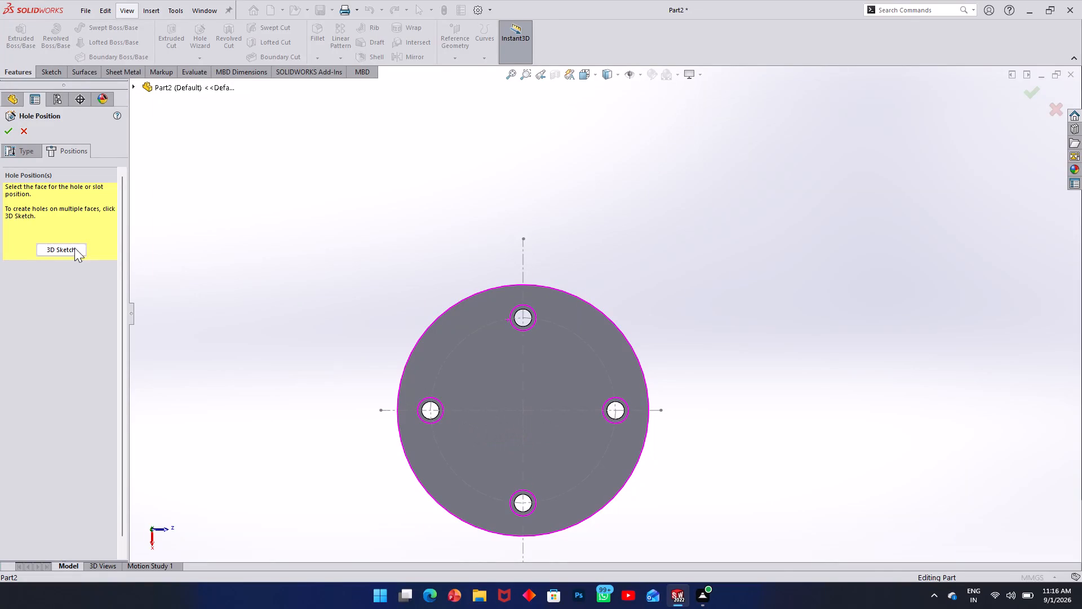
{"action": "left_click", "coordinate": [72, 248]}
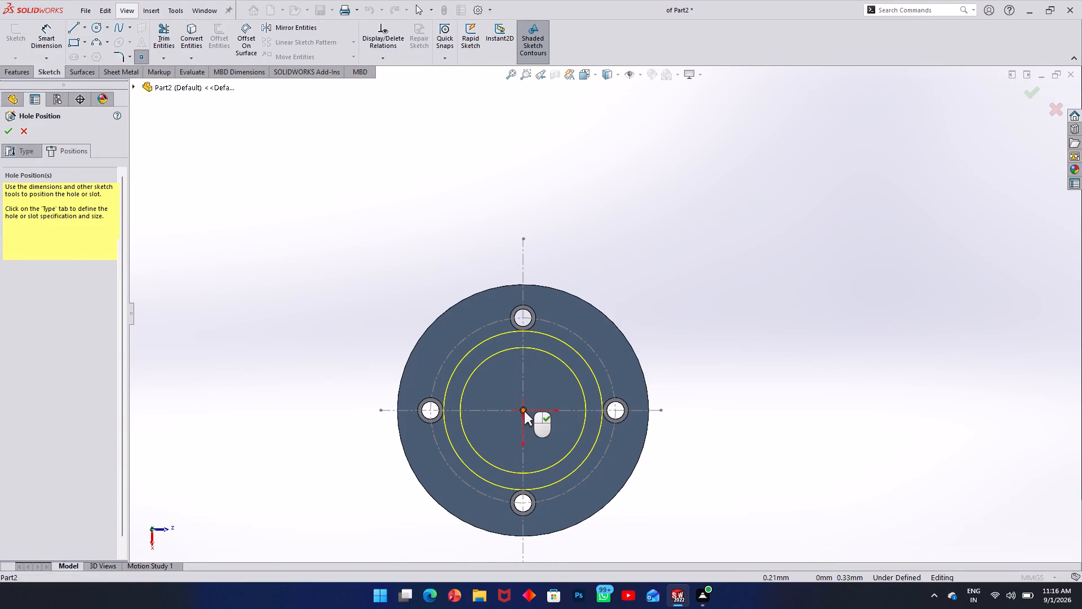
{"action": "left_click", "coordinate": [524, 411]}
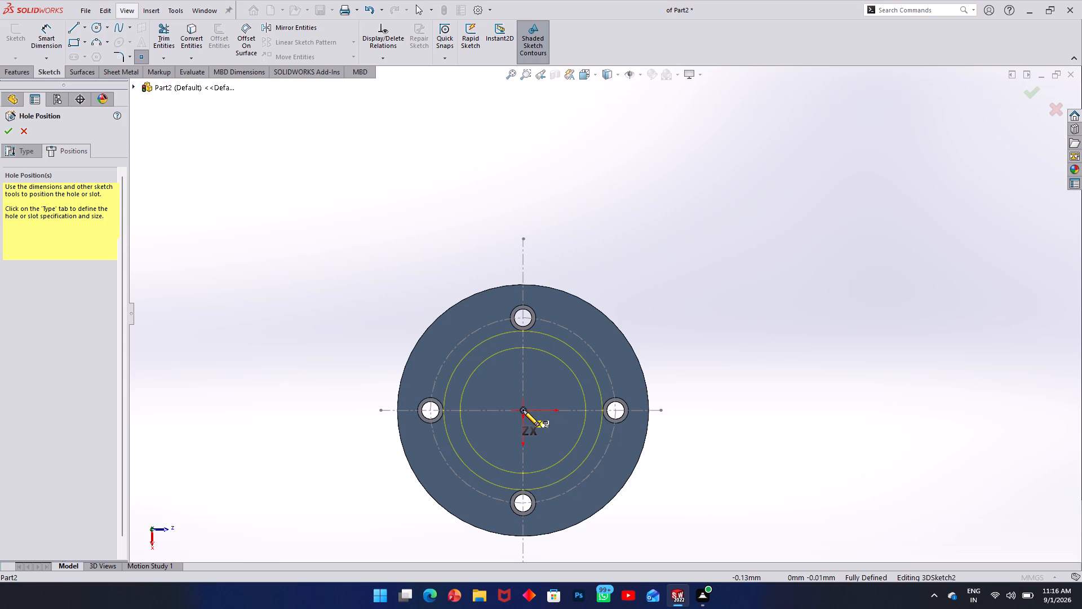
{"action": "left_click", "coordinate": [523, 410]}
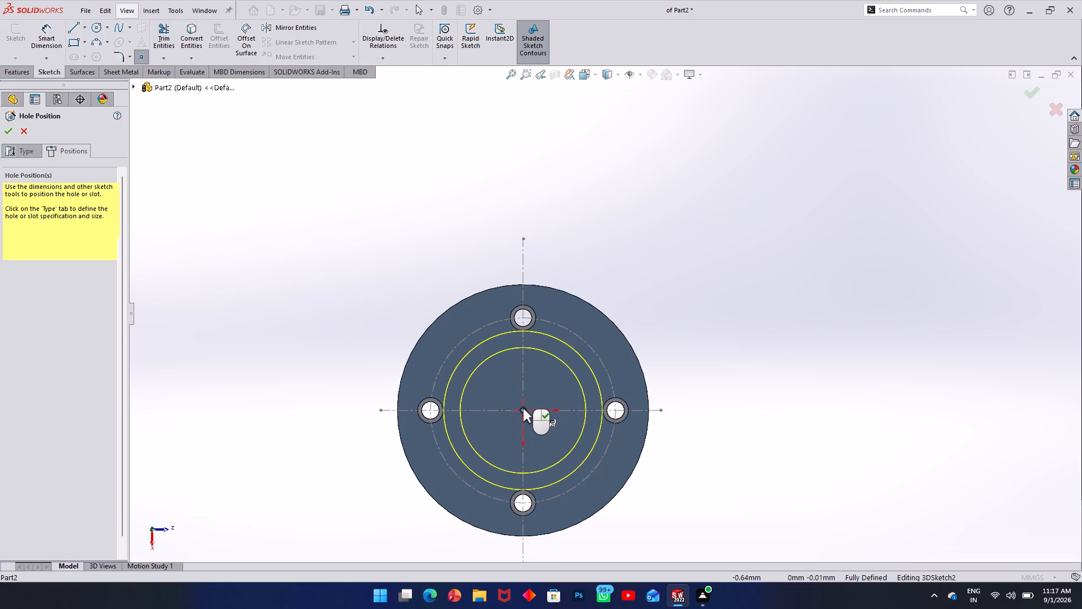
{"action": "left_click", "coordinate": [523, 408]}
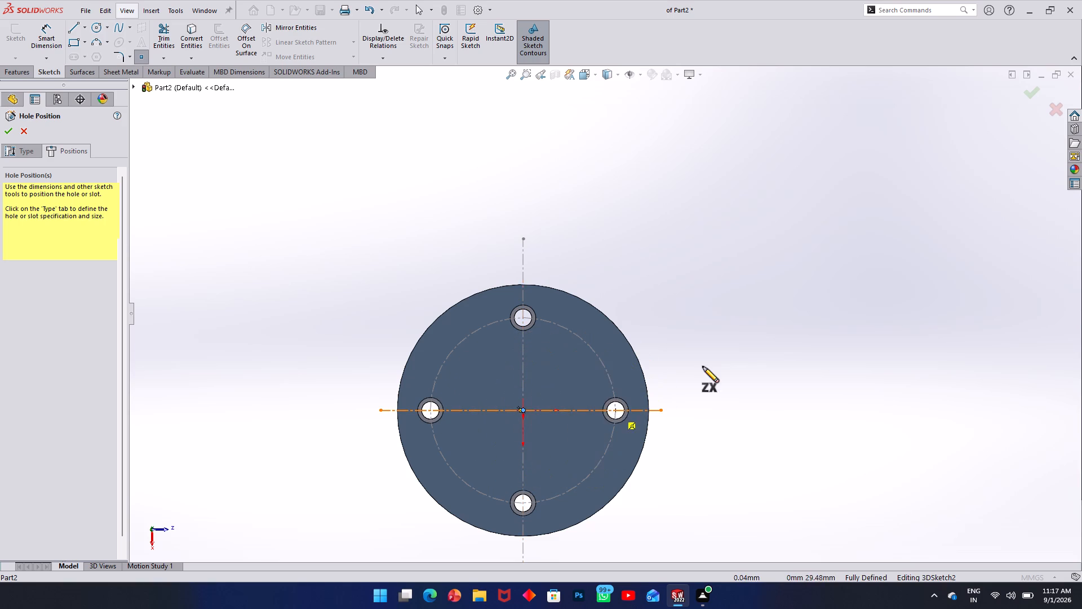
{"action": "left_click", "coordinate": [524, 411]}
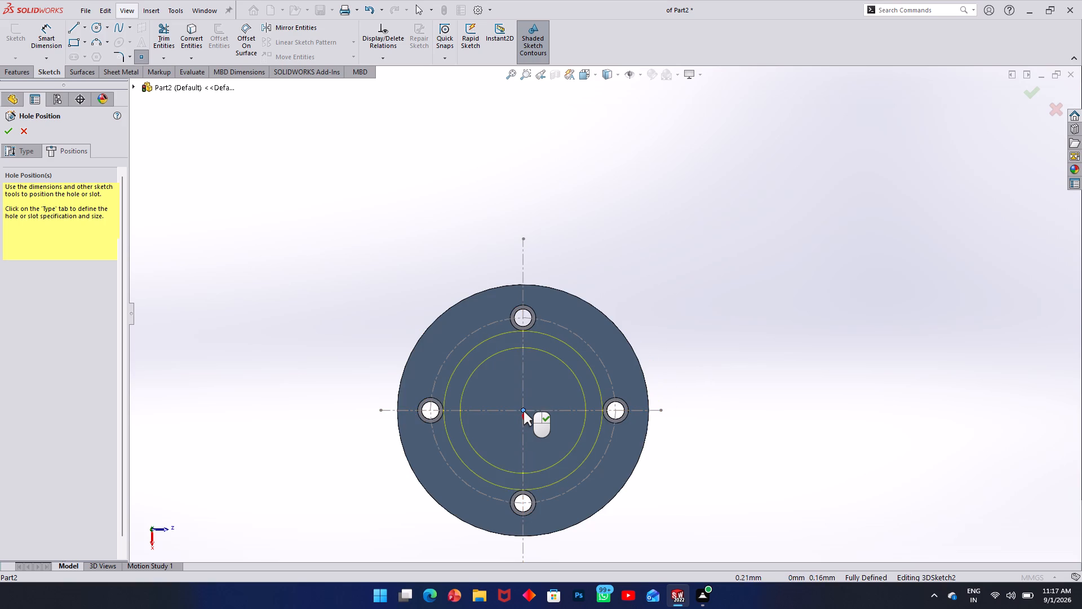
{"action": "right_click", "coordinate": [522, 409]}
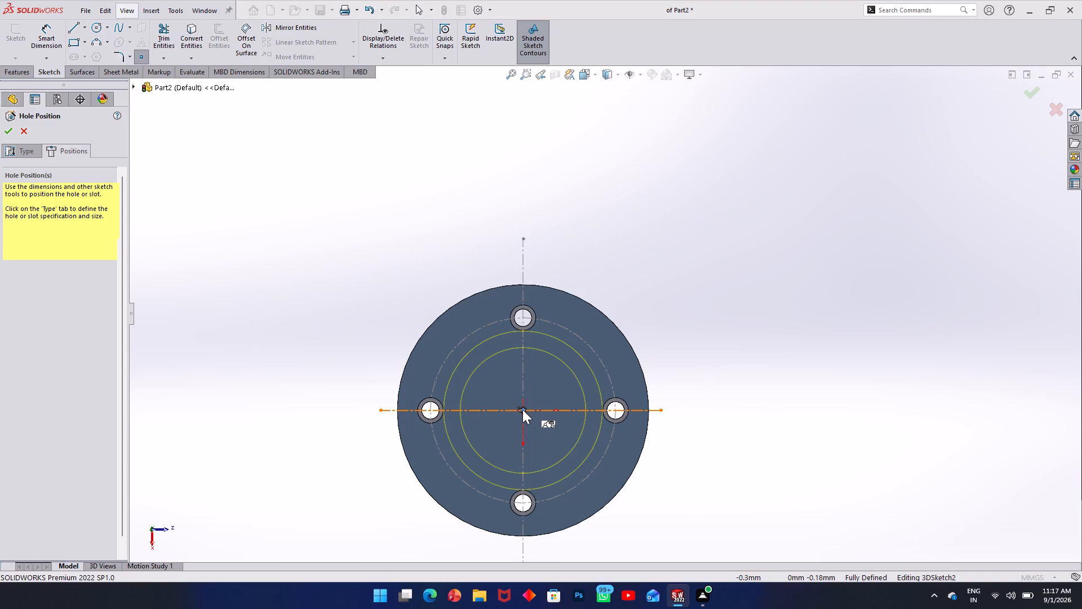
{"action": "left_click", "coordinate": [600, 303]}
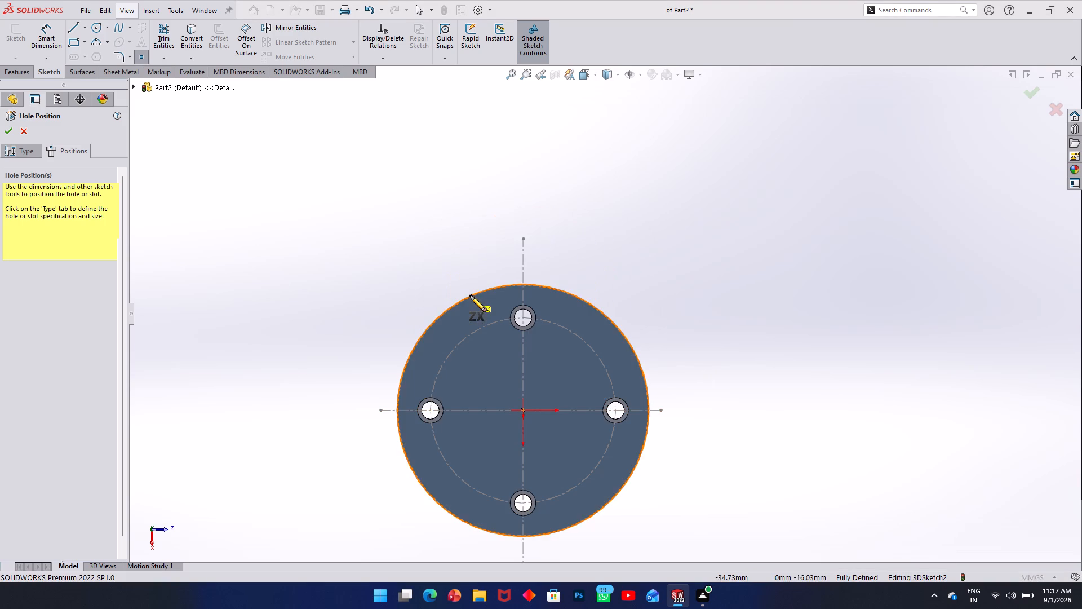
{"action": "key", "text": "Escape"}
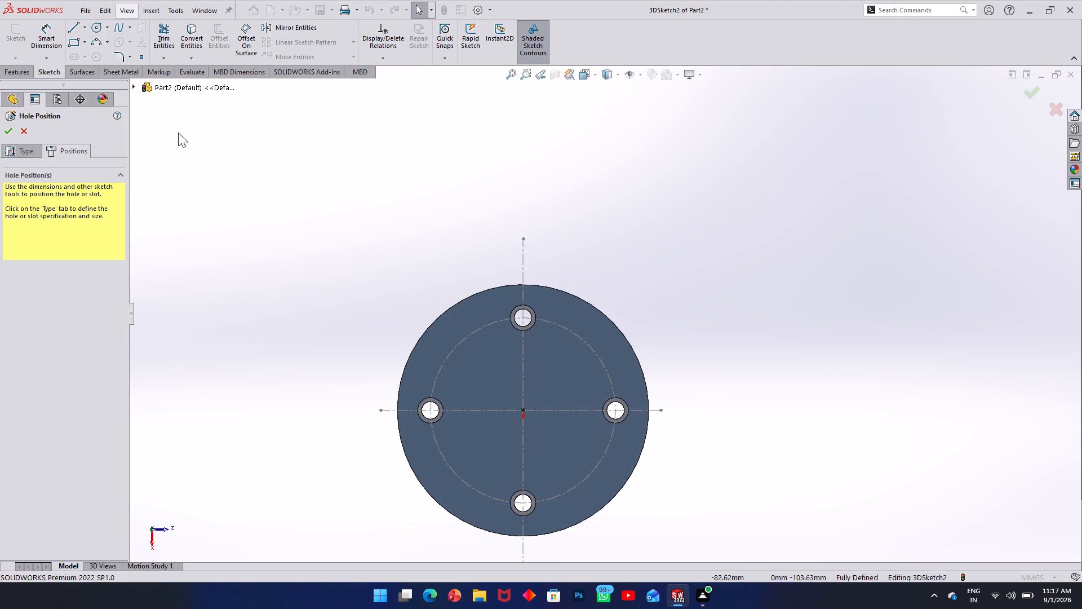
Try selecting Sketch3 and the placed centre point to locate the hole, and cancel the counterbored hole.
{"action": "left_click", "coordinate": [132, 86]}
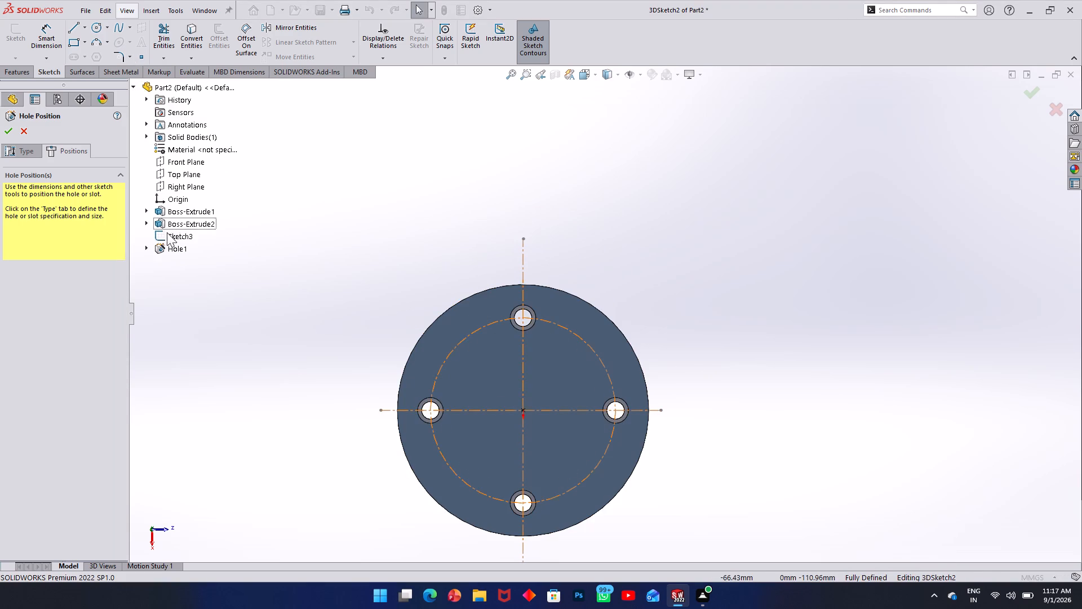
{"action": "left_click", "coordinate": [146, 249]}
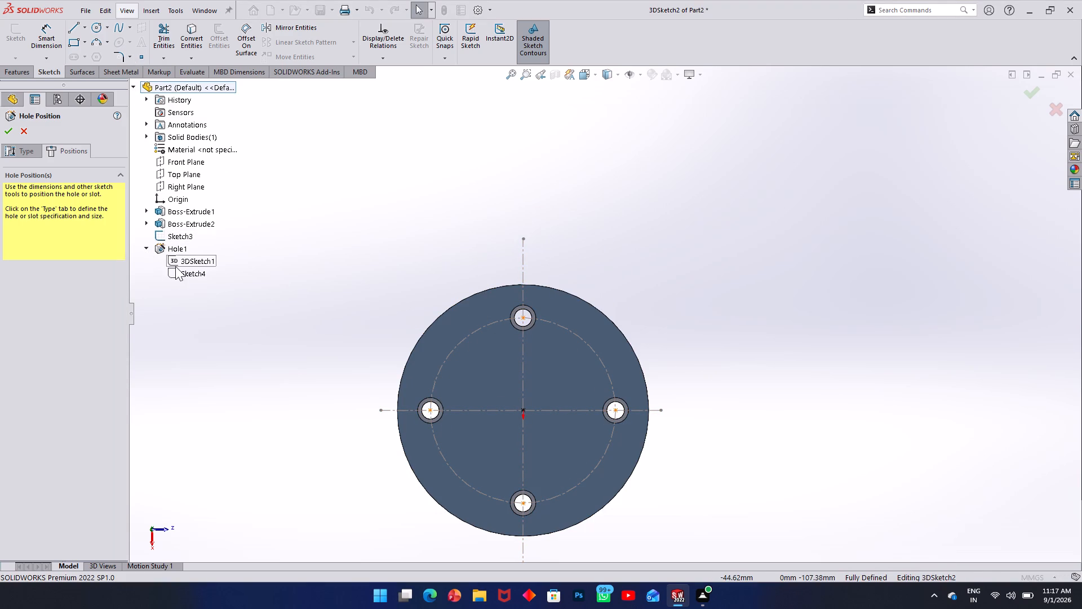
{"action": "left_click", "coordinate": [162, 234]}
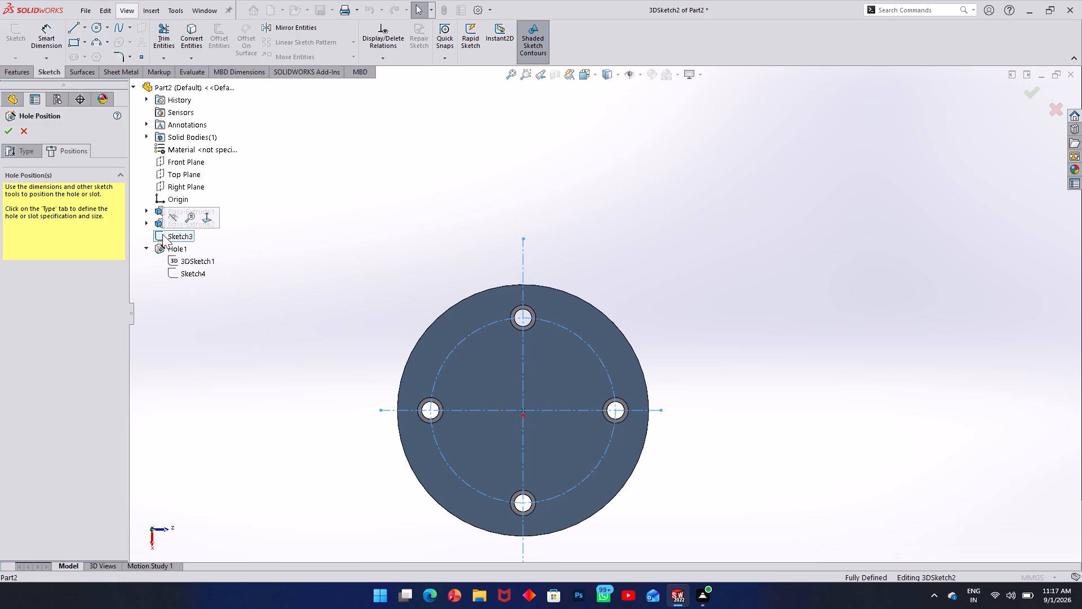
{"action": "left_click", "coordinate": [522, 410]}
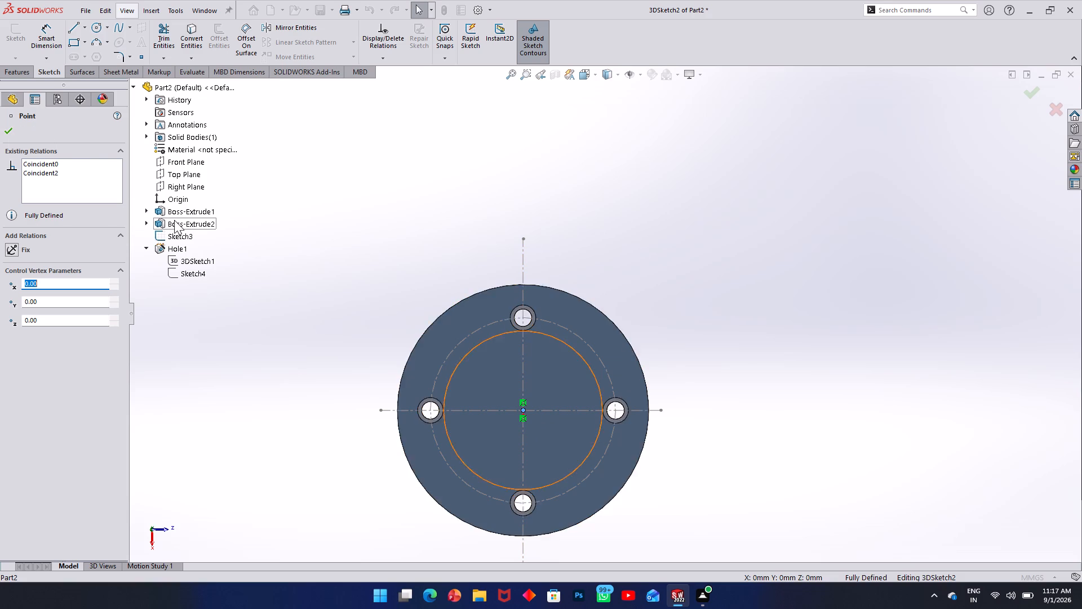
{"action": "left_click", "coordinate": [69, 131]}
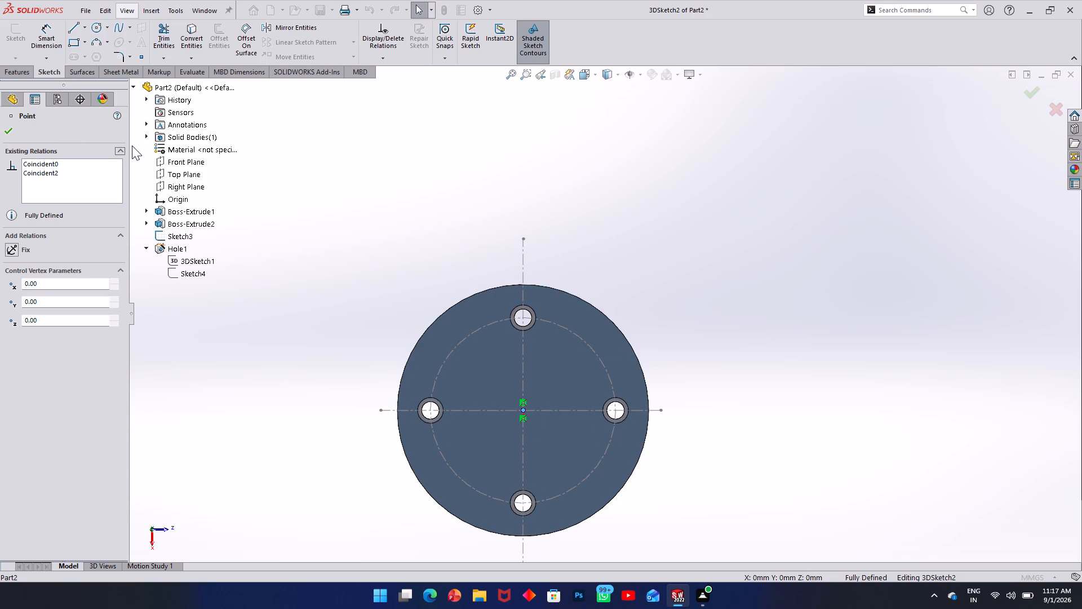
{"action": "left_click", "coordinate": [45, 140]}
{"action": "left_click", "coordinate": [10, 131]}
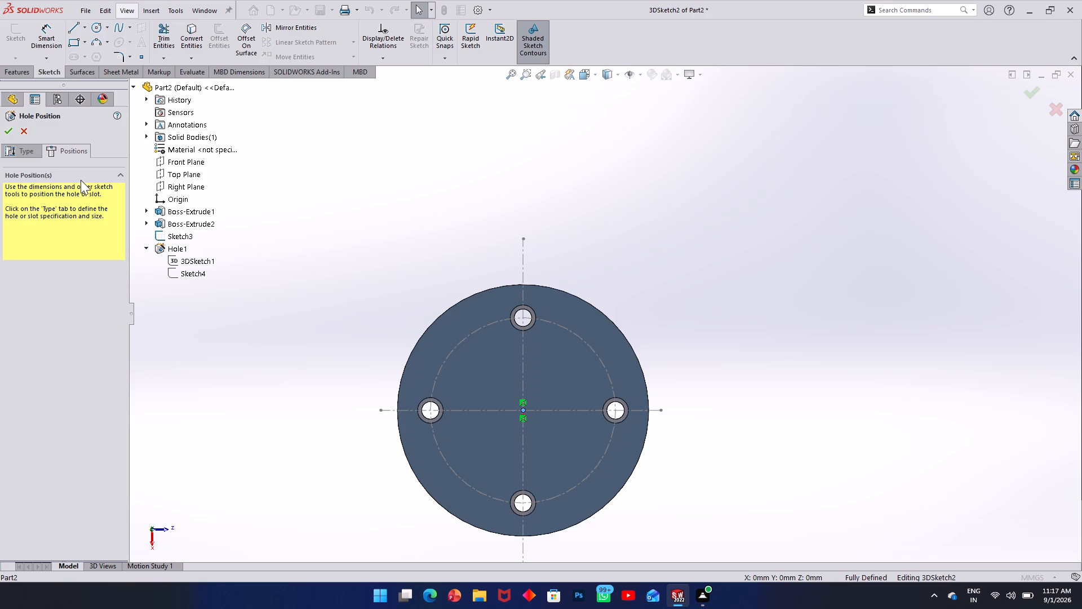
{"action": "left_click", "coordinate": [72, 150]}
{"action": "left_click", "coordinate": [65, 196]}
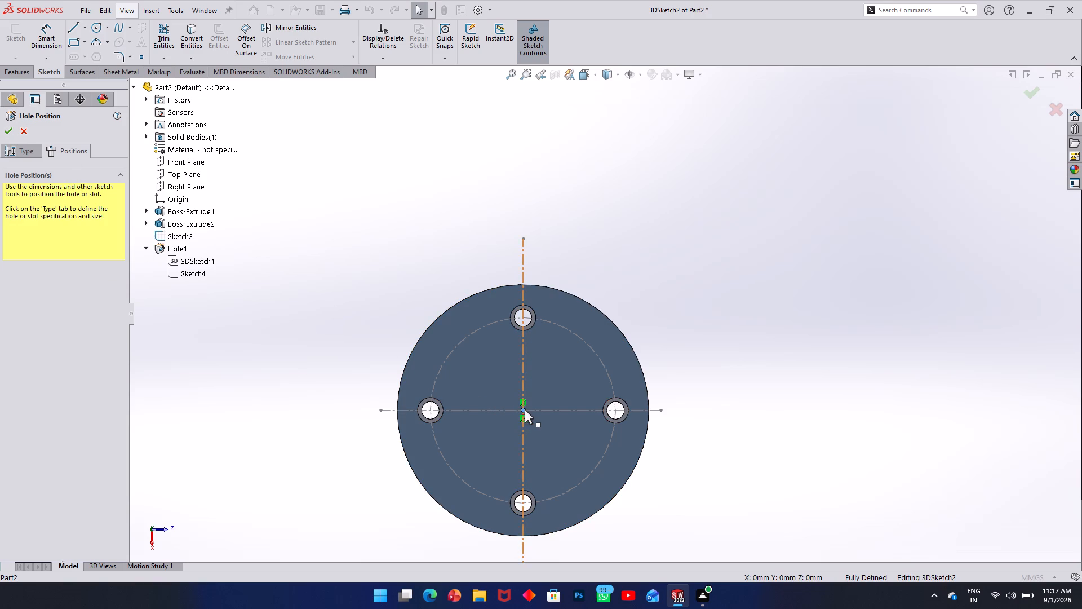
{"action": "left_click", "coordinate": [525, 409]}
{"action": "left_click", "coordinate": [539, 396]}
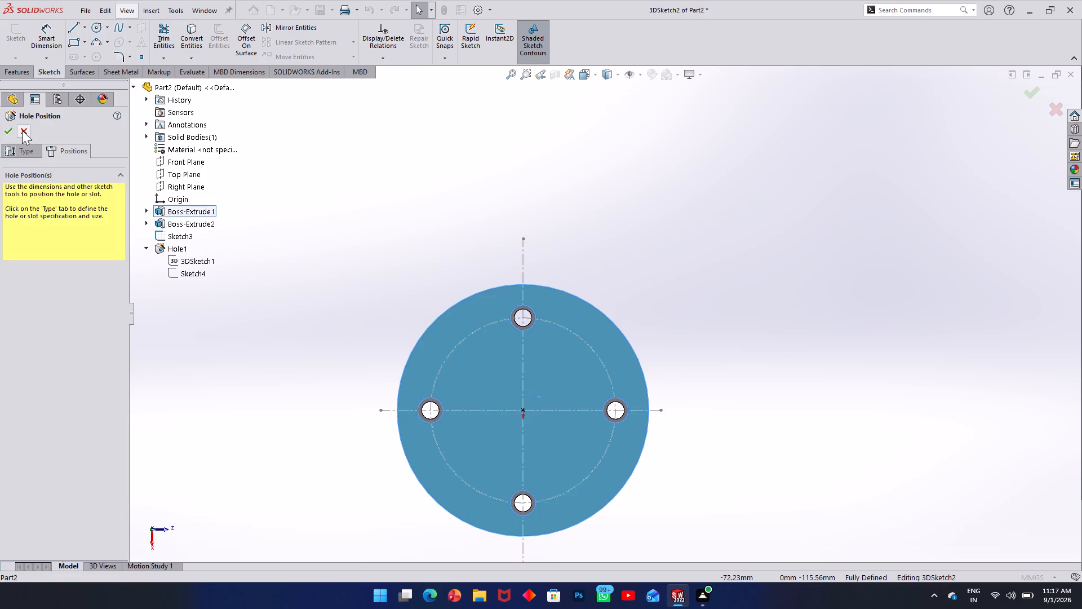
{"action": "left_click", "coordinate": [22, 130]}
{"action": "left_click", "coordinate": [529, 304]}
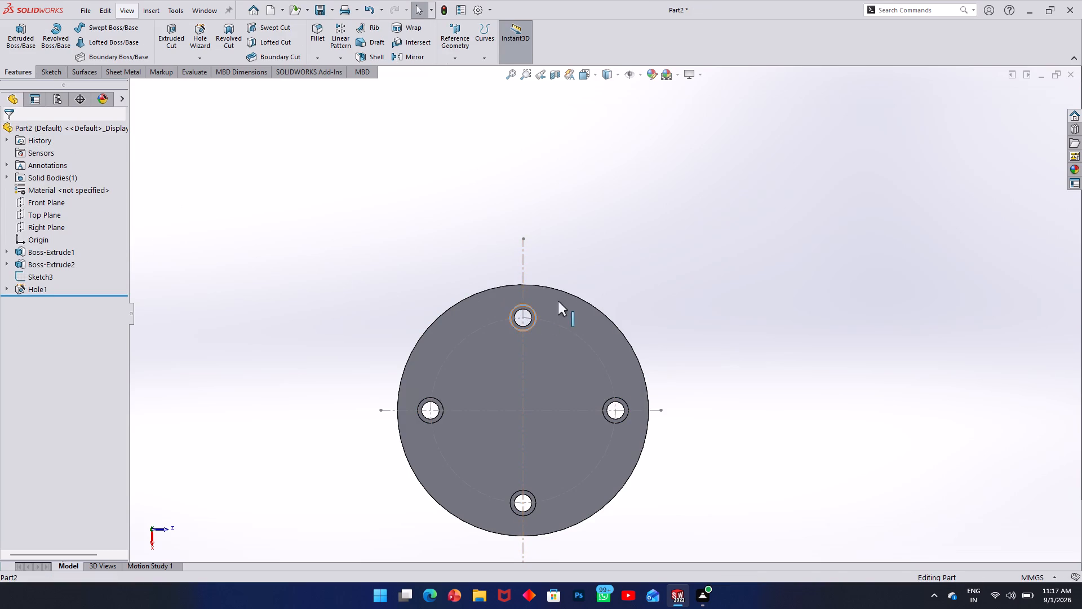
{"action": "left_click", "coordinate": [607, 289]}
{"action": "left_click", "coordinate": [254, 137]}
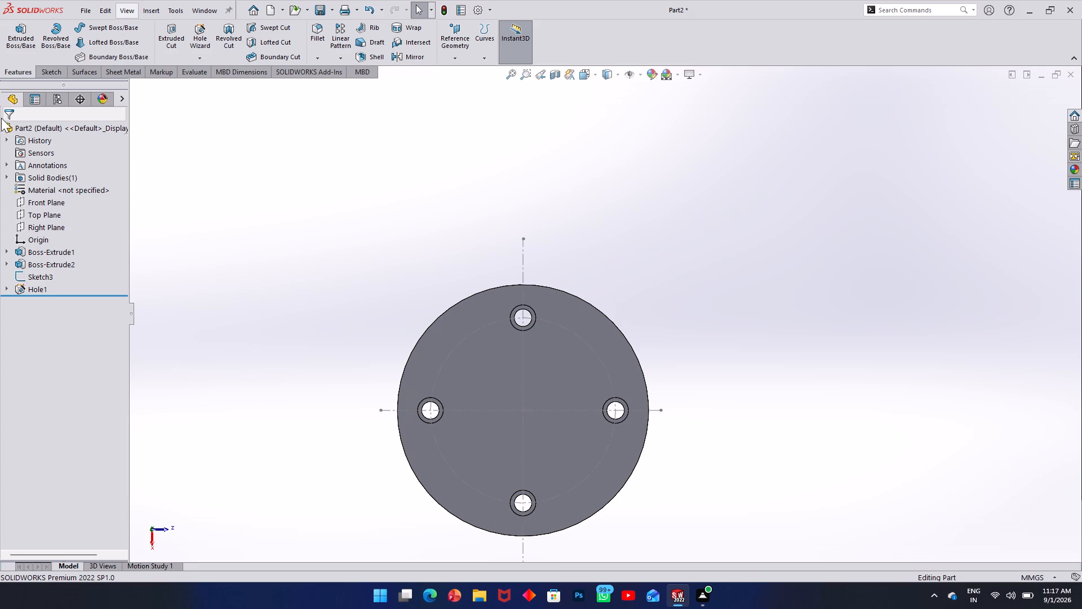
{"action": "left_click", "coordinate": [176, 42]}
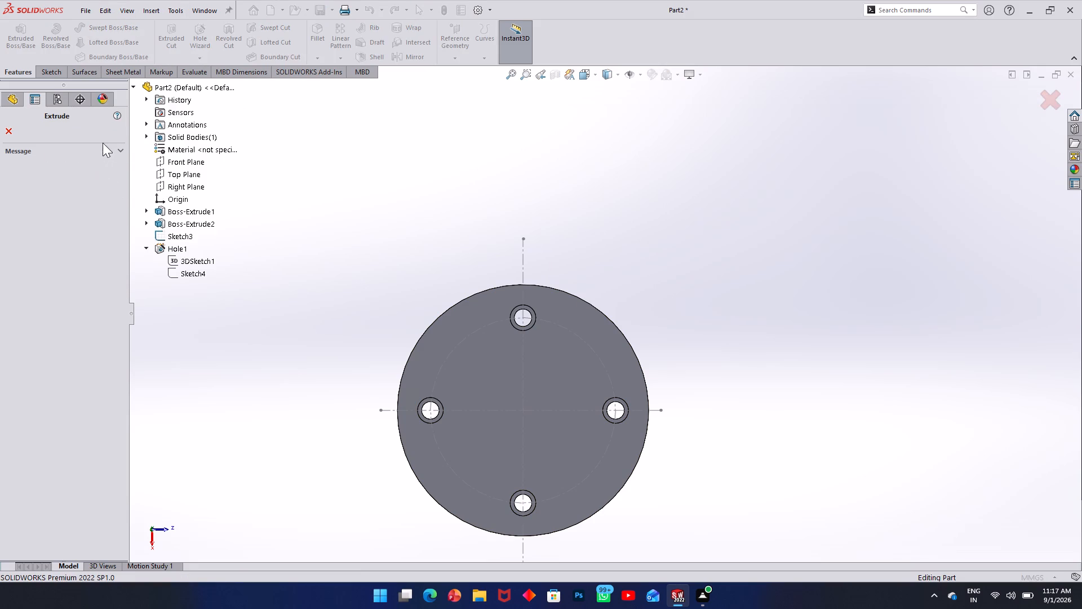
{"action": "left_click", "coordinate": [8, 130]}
Start a new Hole Wizard legacy hole of type Counterbored with diameter 48 mm and depth 26 mm.
{"action": "left_click", "coordinate": [194, 35]}
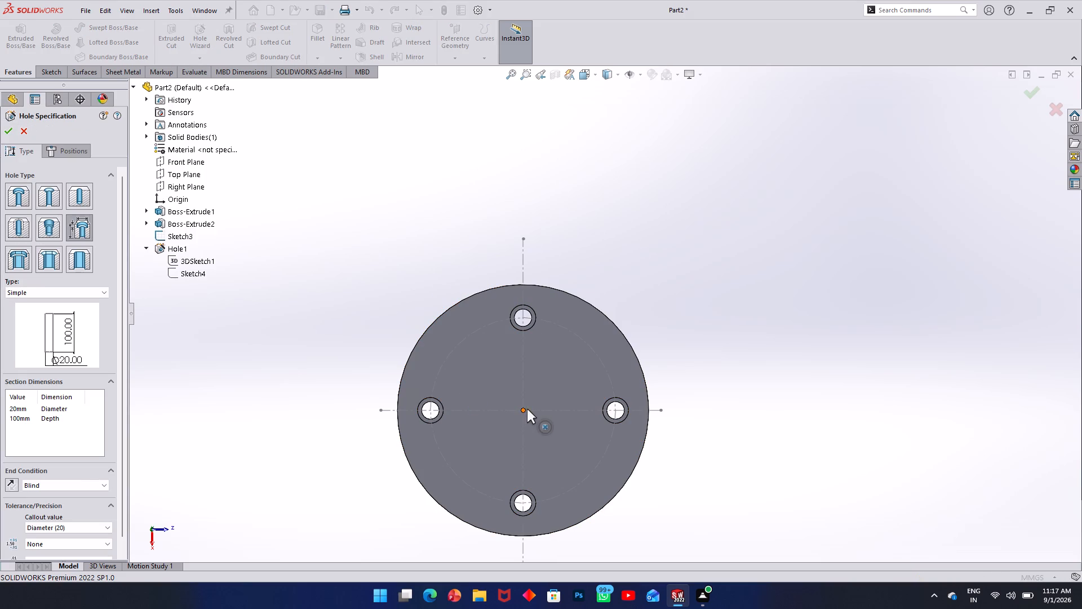
{"action": "left_click", "coordinate": [99, 290]}
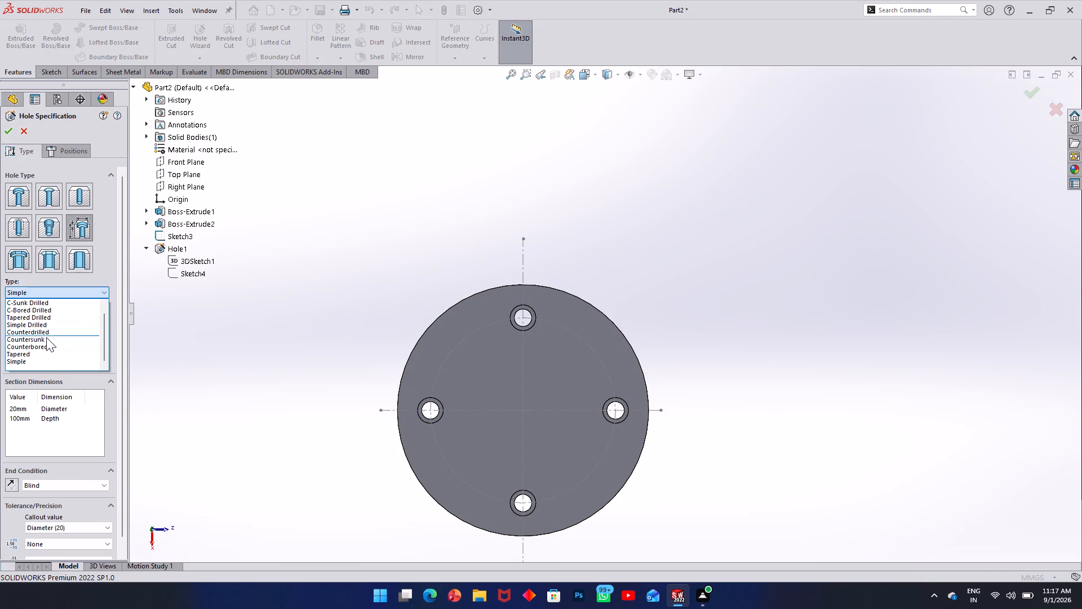
{"action": "left_click", "coordinate": [41, 345]}
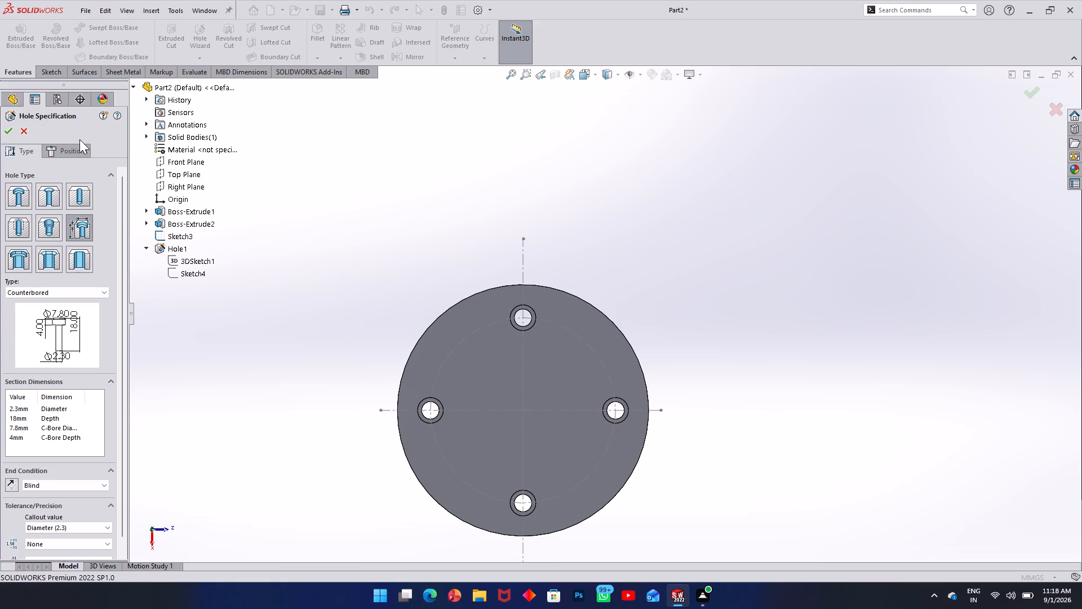
{"action": "left_click", "coordinate": [30, 412]}
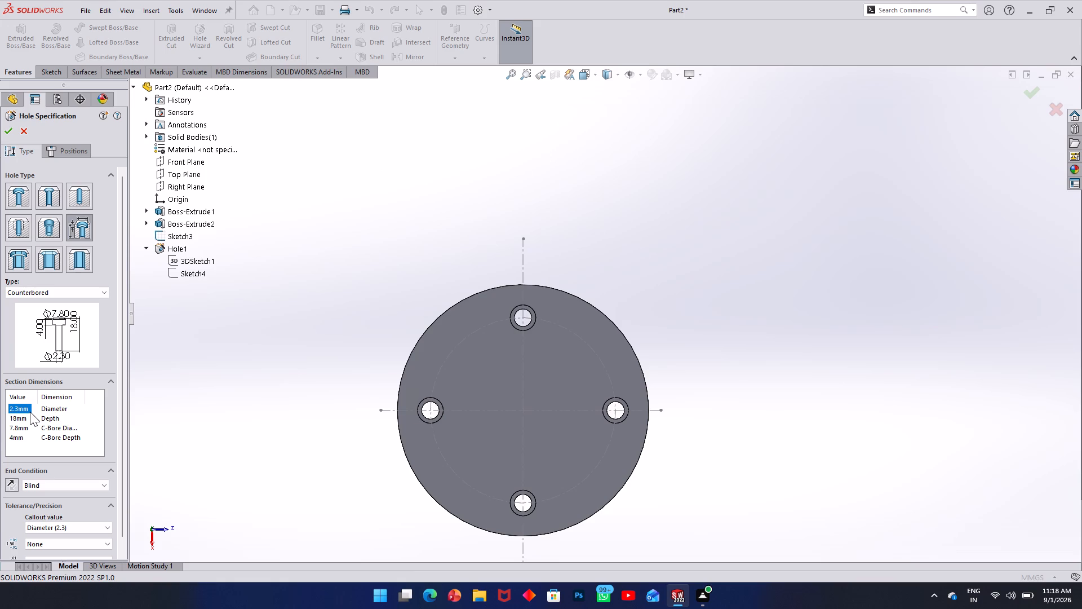
{"action": "type", "text": "48"}
{"action": "double_click", "coordinate": [27, 412]}
{"action": "type", "text": "48"}
{"action": "key", "text": "Return"}
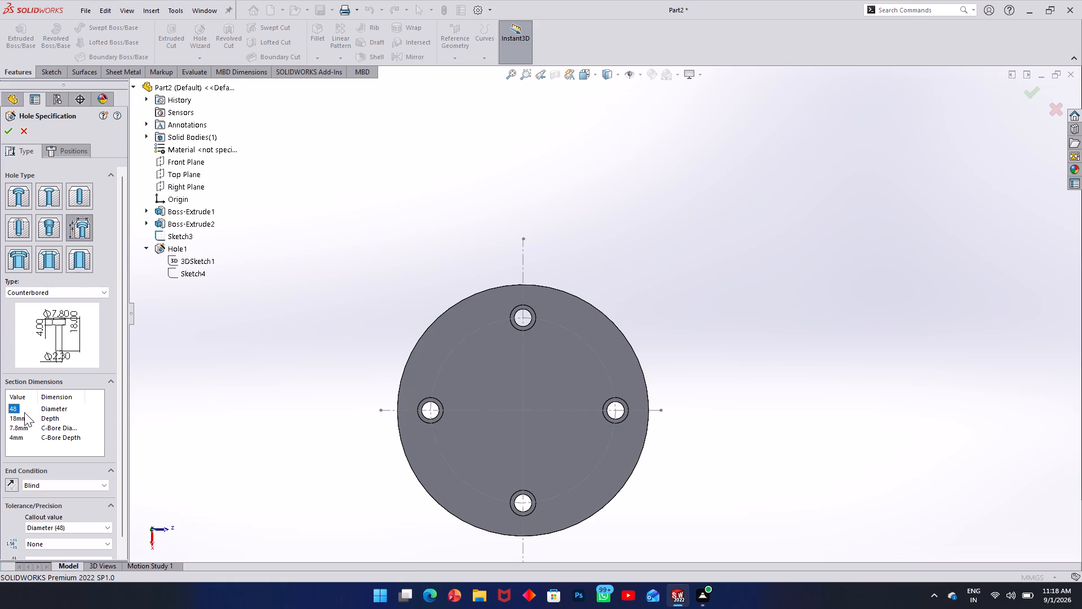
{"action": "double_click", "coordinate": [24, 422]}
{"action": "type", "text": "26"}
{"action": "key", "text": "Return"}
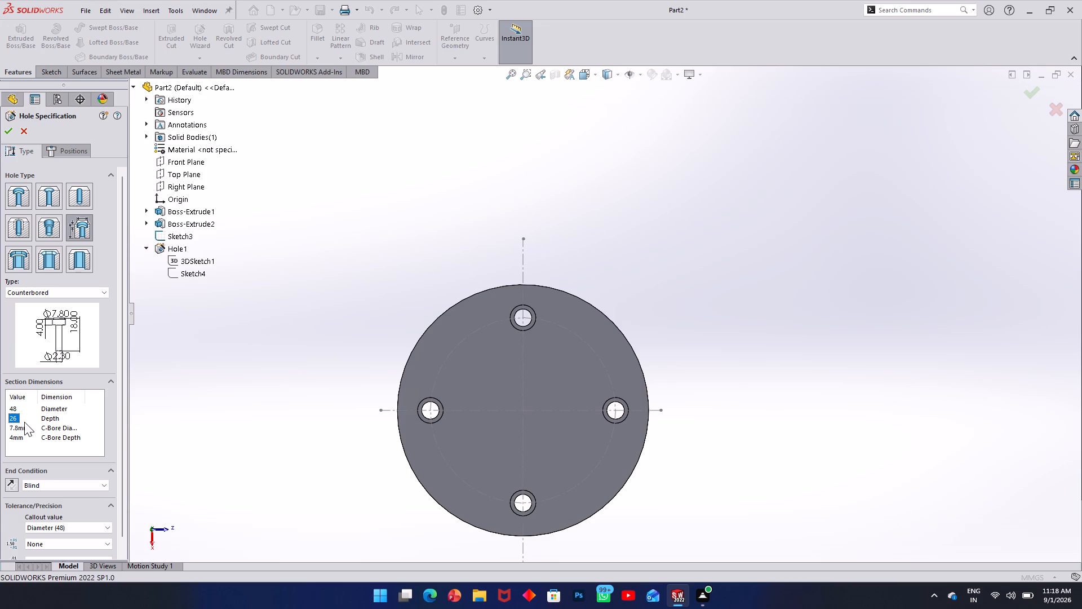
Set the hole's counterbore diameter to 38 mm and its counterbore depth to 16 mm.
{"action": "double_click", "coordinate": [24, 429]}
{"action": "type", "text": "38"}
{"action": "key", "text": "Return"}
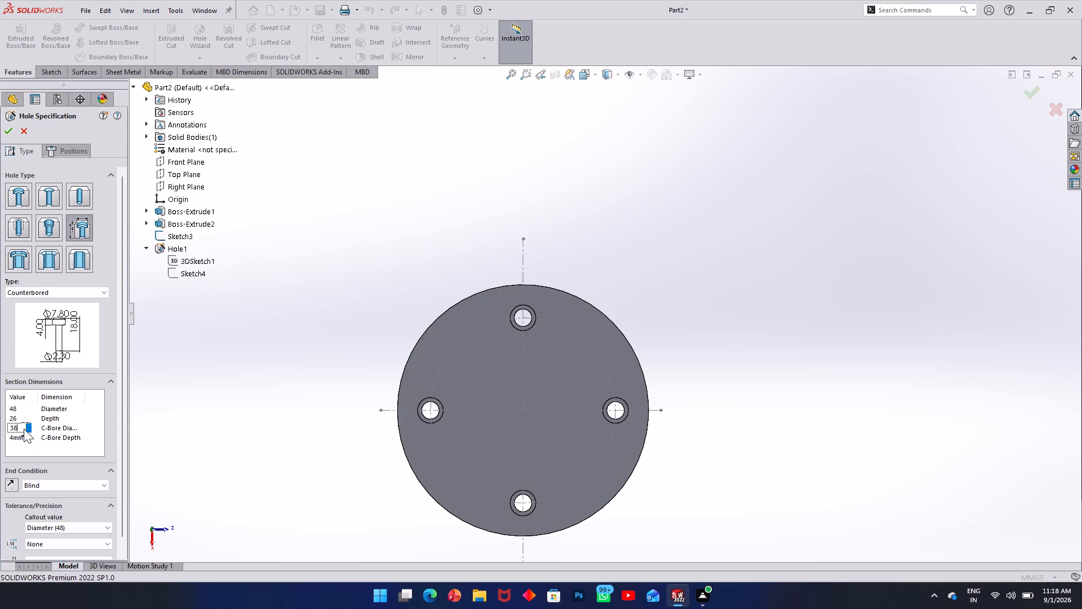
{"action": "double_click", "coordinate": [25, 437]}
{"action": "type", "text": "16"}
{"action": "key", "text": "Return"}
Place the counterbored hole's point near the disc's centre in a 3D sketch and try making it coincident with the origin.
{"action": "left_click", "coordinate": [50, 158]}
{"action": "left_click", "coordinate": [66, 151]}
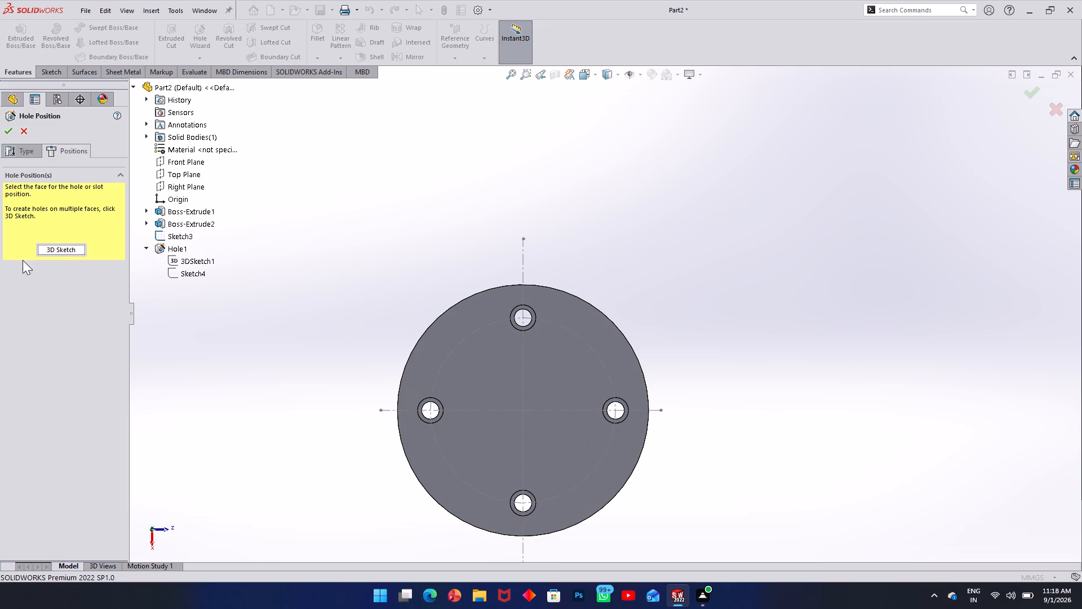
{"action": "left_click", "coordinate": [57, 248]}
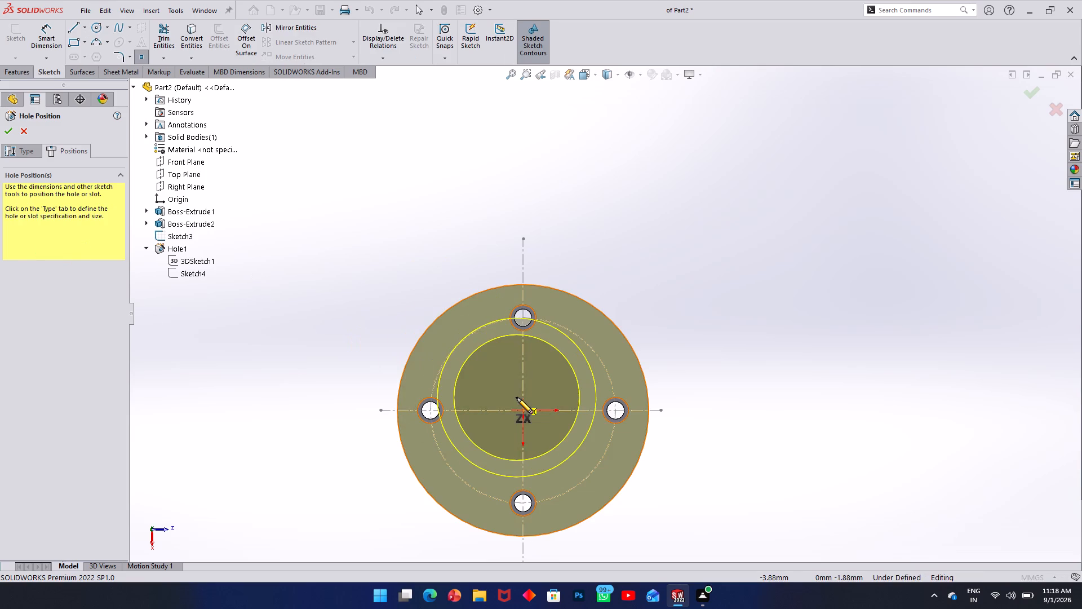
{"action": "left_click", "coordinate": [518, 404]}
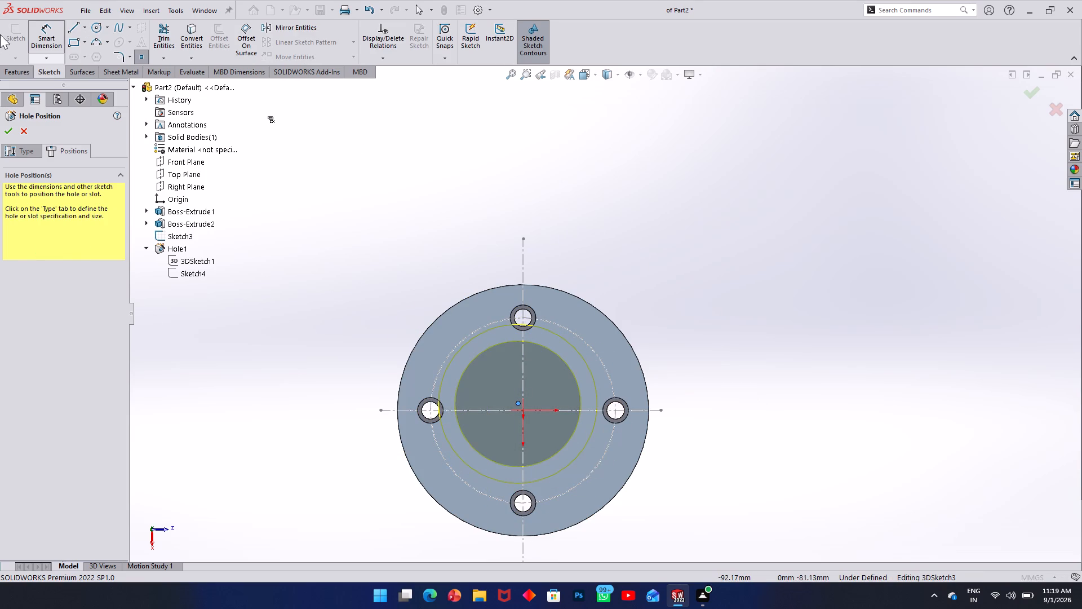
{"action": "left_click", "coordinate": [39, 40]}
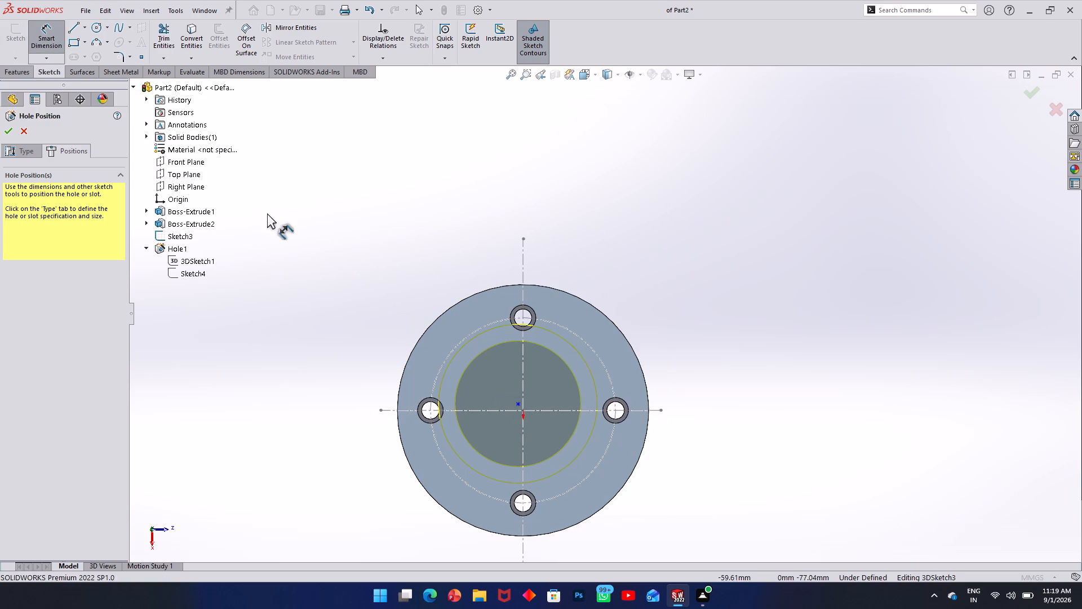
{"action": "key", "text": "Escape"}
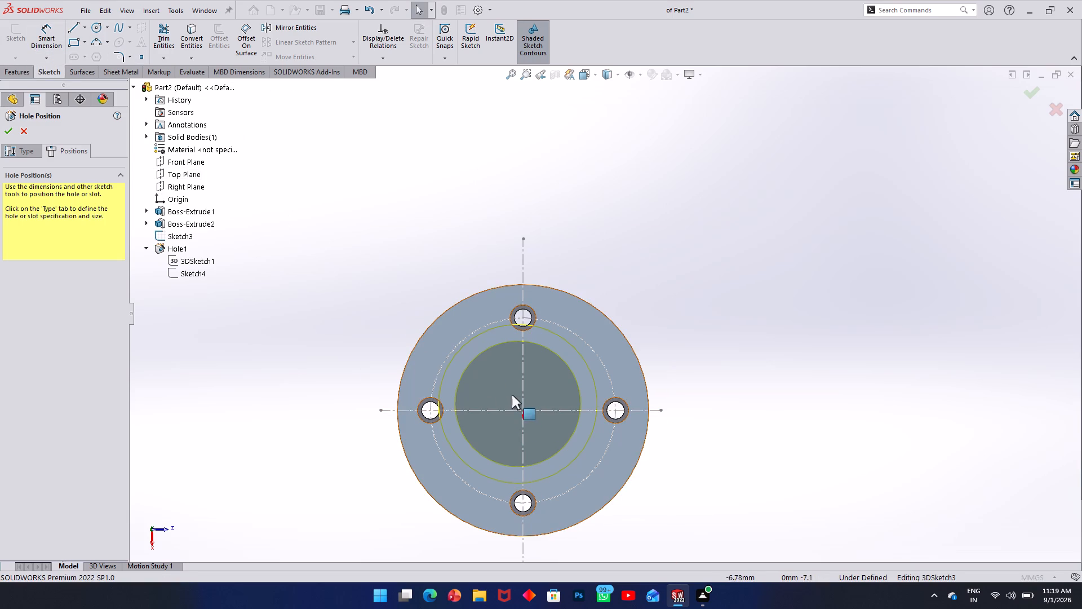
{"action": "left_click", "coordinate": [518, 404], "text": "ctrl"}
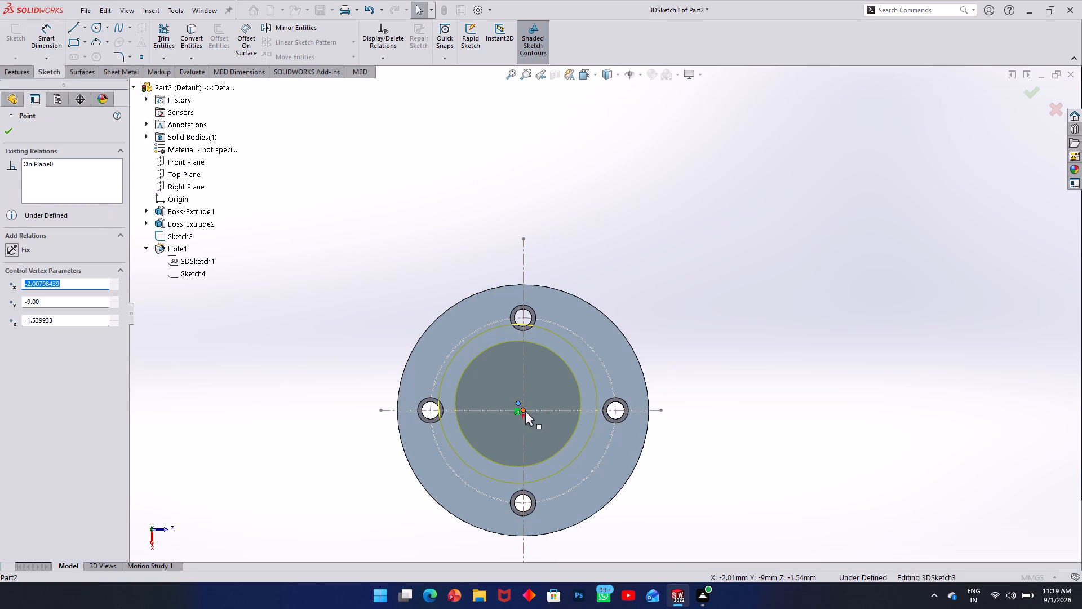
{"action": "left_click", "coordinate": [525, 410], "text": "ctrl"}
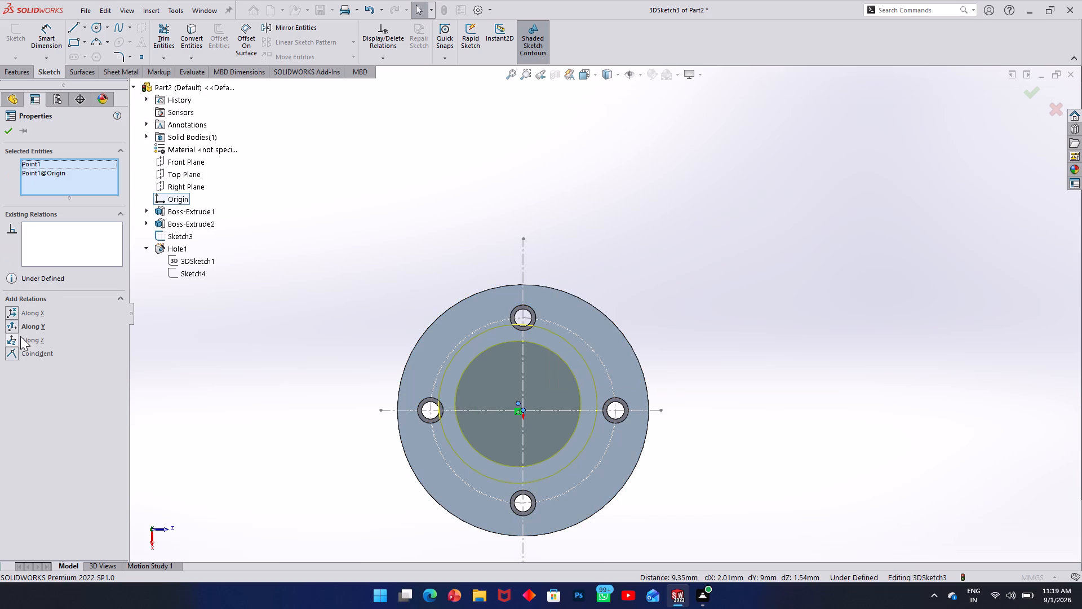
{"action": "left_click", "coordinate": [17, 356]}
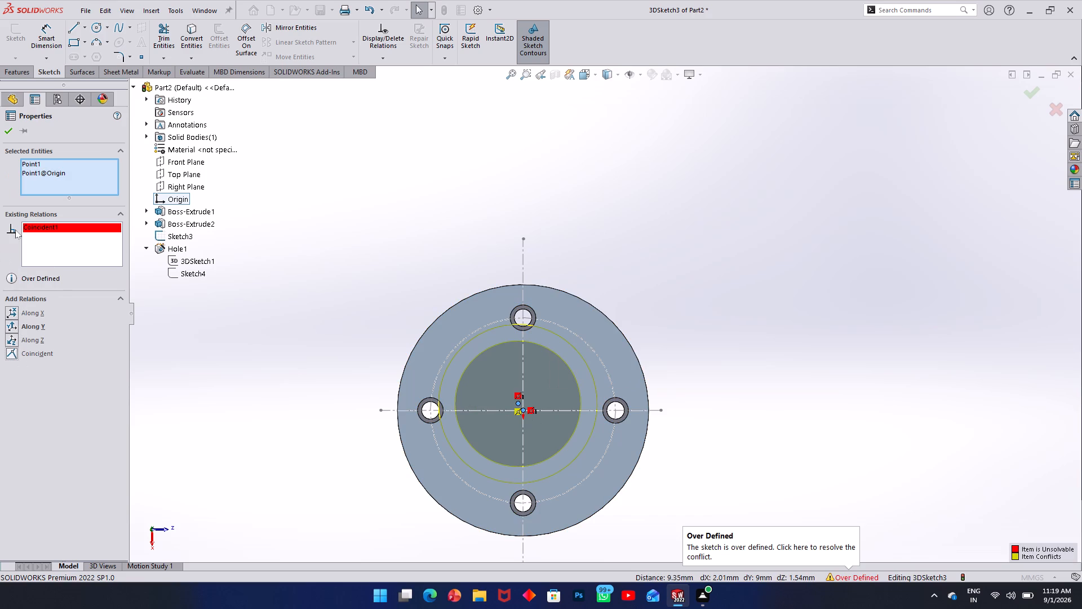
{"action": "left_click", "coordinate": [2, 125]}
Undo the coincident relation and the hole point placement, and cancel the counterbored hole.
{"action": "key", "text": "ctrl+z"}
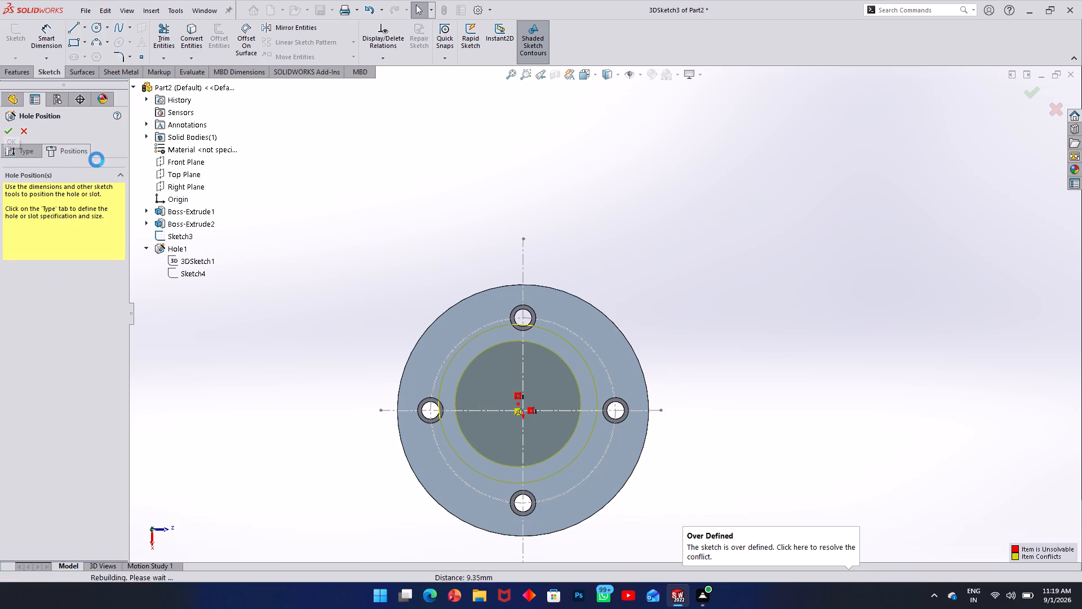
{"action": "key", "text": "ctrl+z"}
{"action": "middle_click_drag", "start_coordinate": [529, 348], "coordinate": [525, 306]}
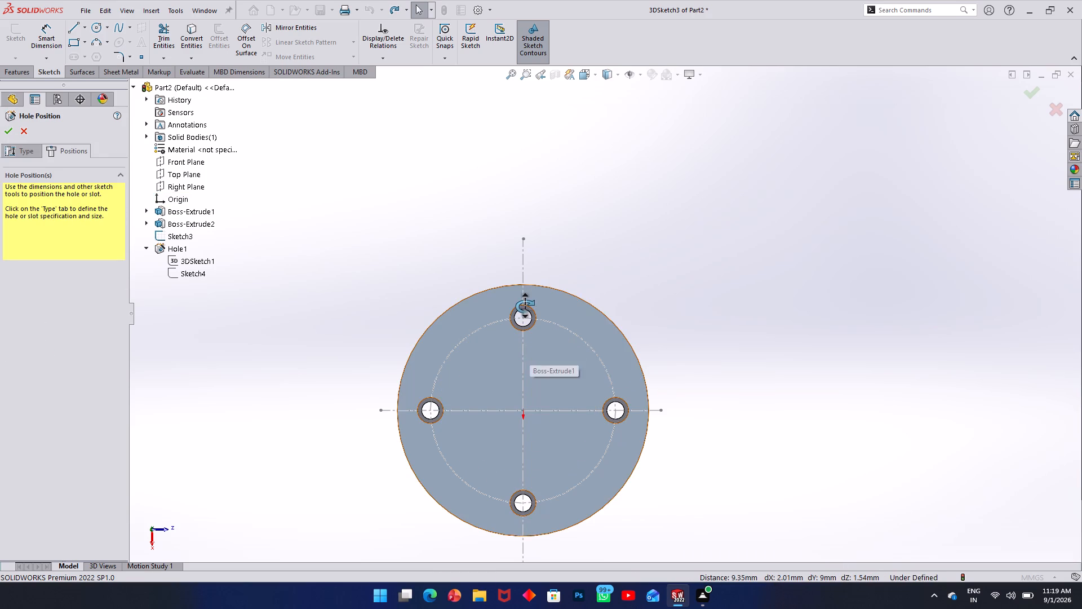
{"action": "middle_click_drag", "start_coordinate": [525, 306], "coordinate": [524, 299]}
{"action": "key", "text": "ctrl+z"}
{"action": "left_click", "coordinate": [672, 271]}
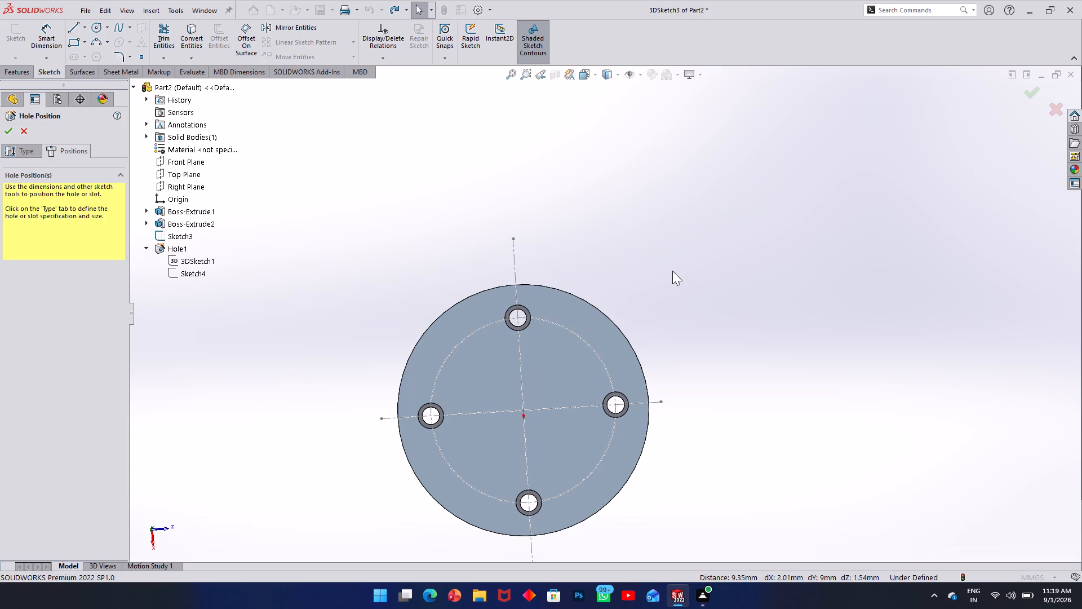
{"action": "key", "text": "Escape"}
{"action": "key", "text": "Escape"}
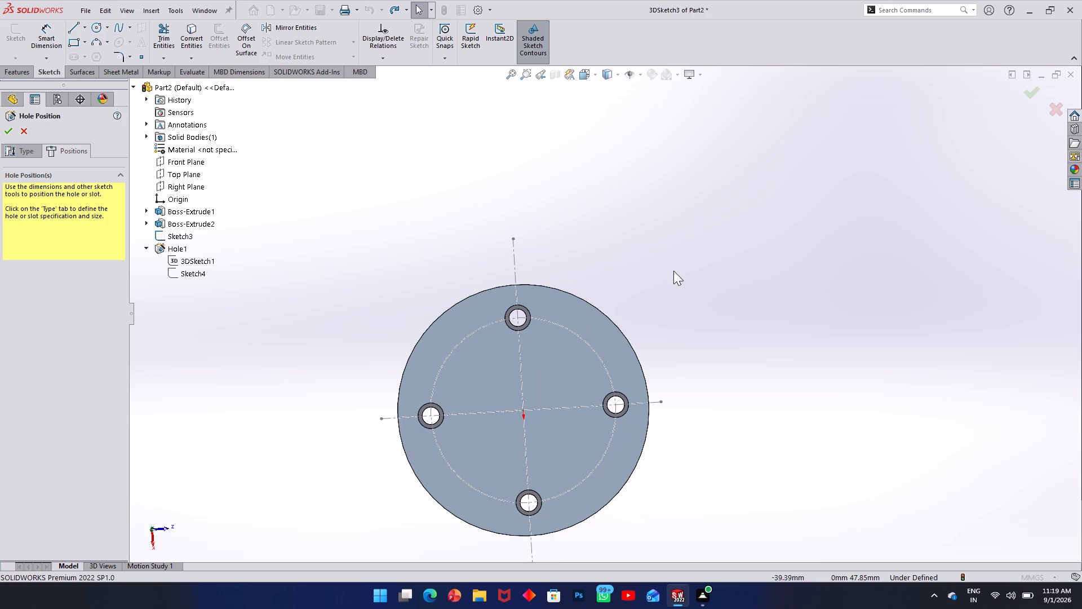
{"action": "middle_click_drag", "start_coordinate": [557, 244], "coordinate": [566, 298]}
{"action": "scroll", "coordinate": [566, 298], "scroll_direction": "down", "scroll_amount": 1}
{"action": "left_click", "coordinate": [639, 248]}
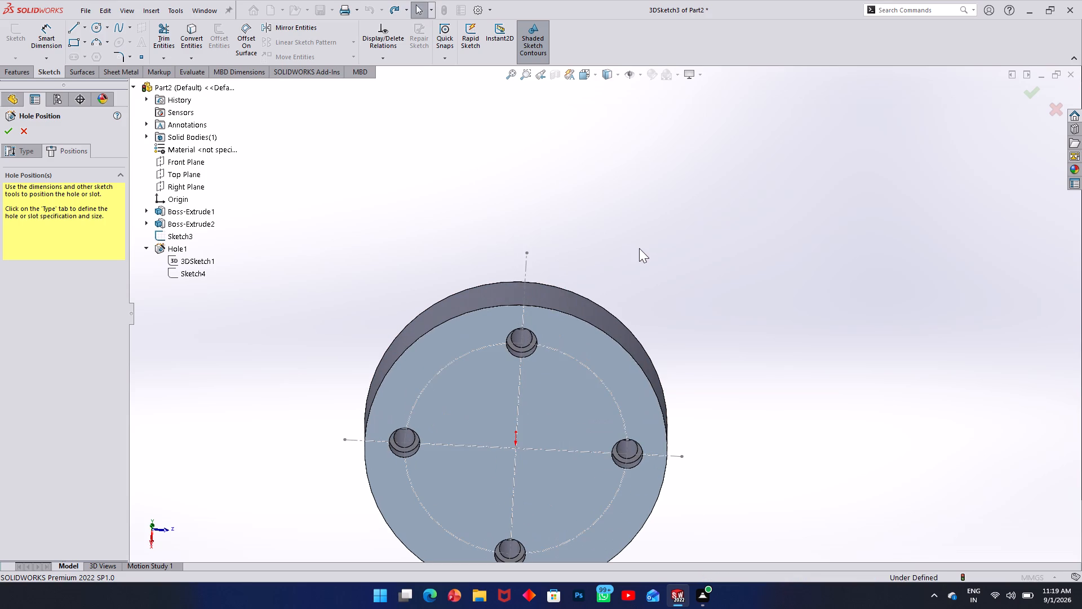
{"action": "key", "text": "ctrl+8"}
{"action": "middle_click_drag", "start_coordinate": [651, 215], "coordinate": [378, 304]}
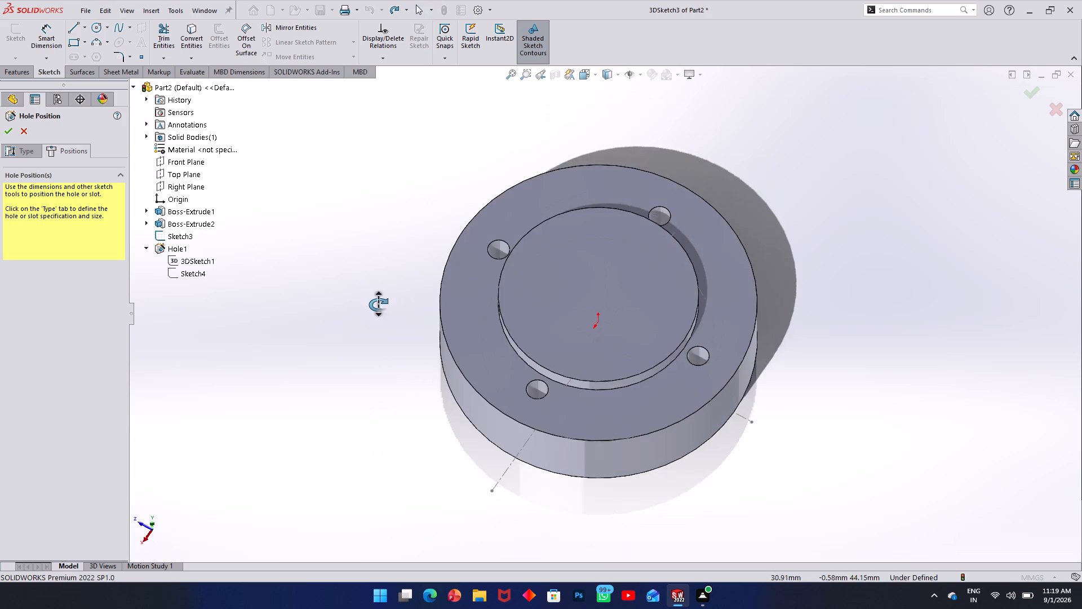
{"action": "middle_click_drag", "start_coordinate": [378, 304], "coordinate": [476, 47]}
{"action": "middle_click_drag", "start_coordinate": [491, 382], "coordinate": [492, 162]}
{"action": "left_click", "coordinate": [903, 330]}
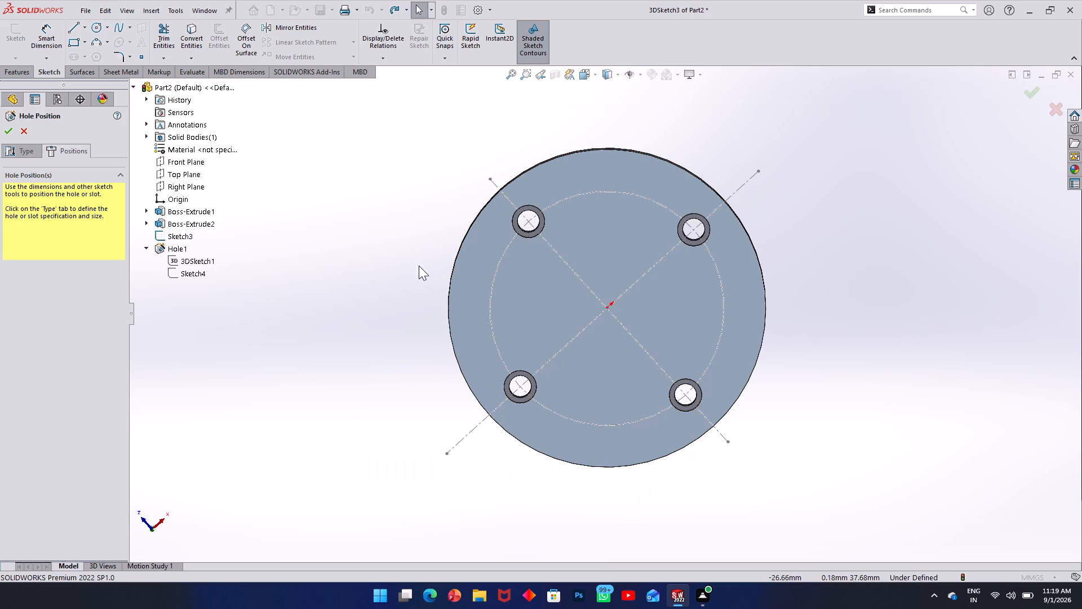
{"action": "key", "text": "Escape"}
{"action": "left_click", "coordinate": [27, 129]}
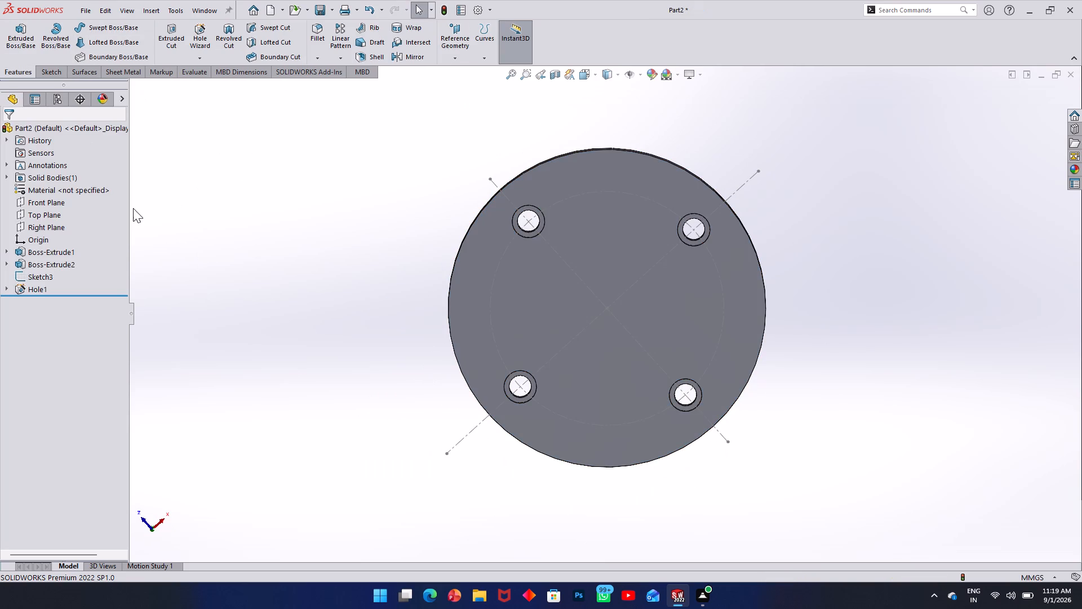
Sketch a point at the origin on the disc's flat face with the four counterbores, and exit the sketch.
{"action": "left_click", "coordinate": [42, 70]}
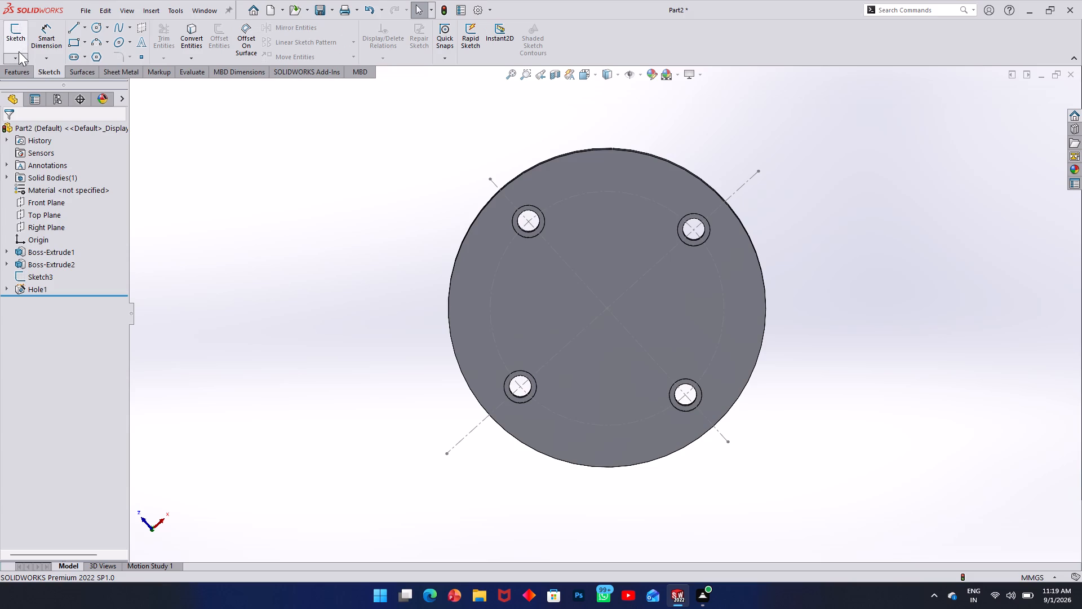
{"action": "left_click", "coordinate": [17, 45]}
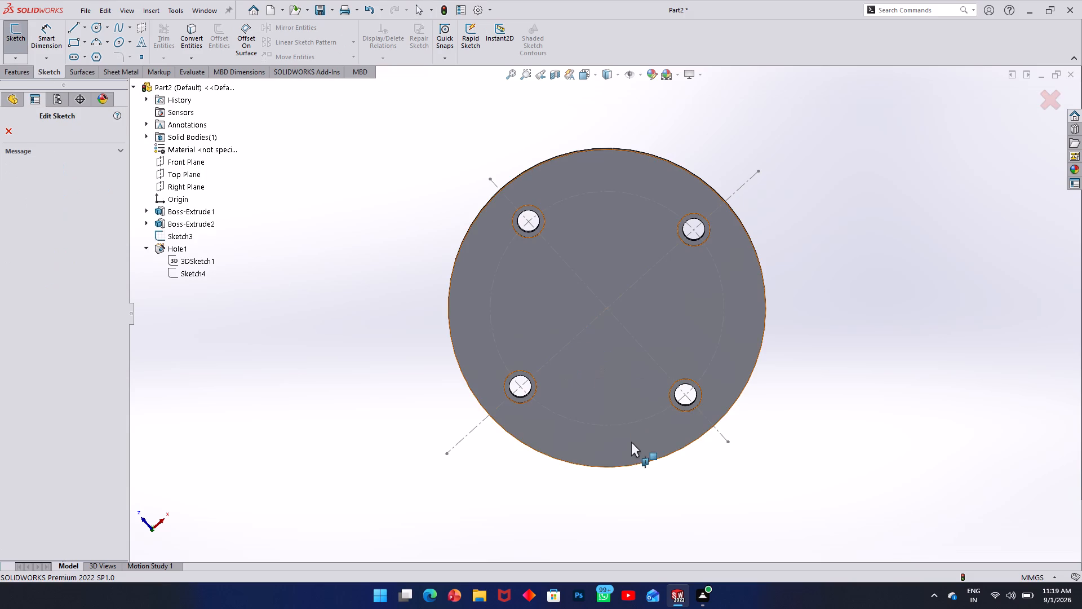
{"action": "left_click", "coordinate": [634, 451]}
{"action": "left_click", "coordinate": [245, 192]}
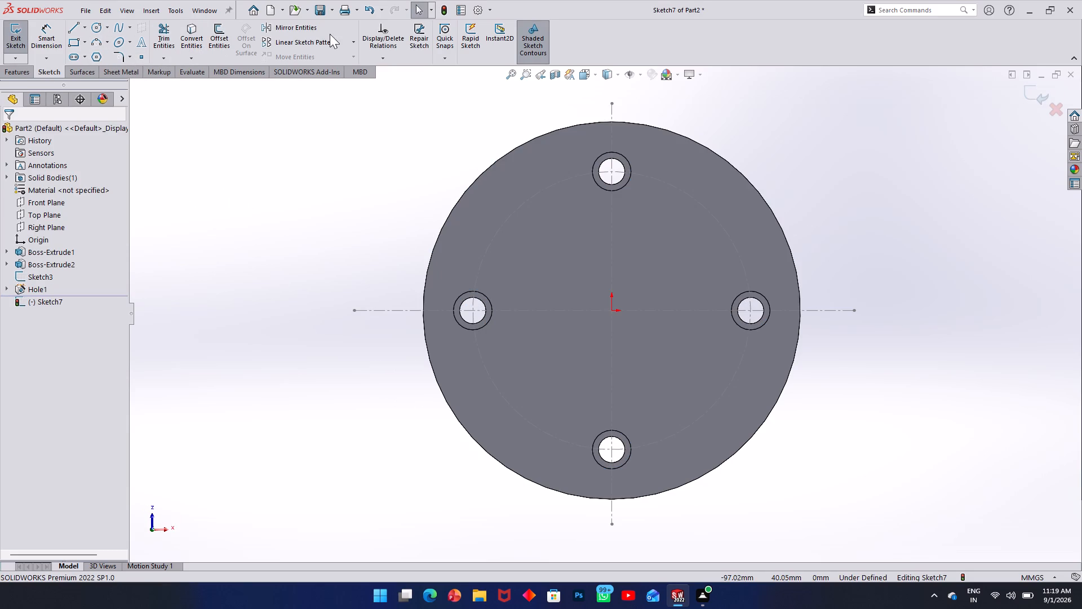
{"action": "left_click", "coordinate": [136, 61]}
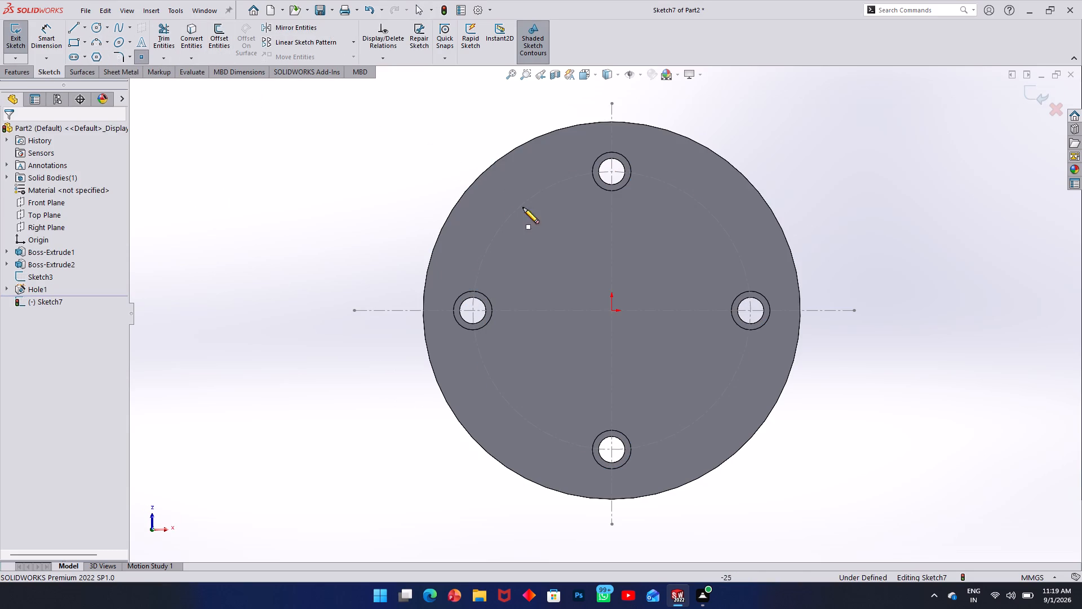
{"action": "left_click", "coordinate": [614, 310]}
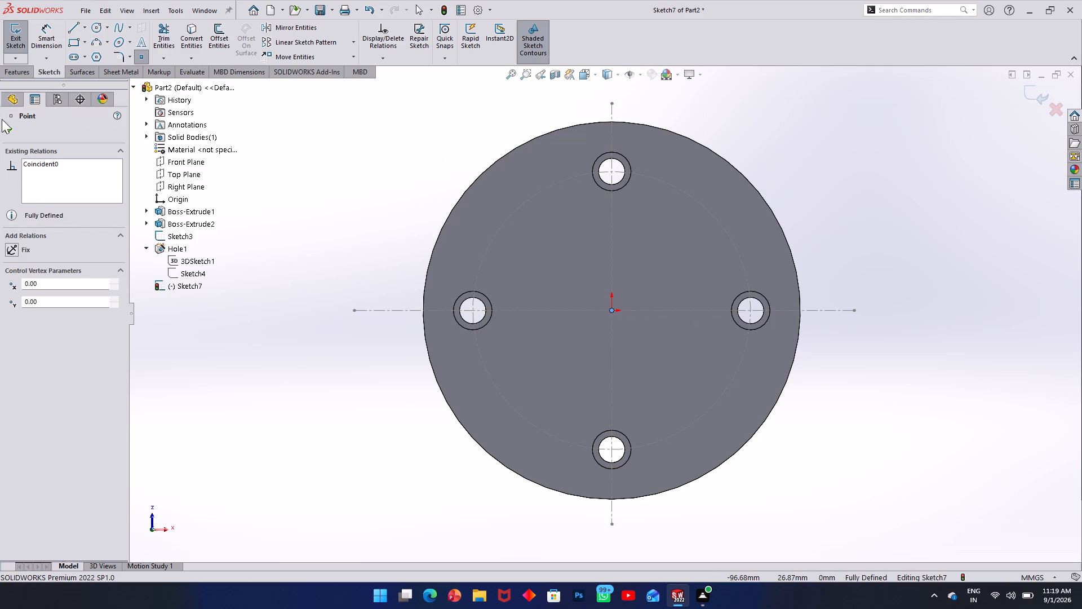
{"action": "left_click", "coordinate": [6, 126]}
{"action": "left_click", "coordinate": [353, 237]}
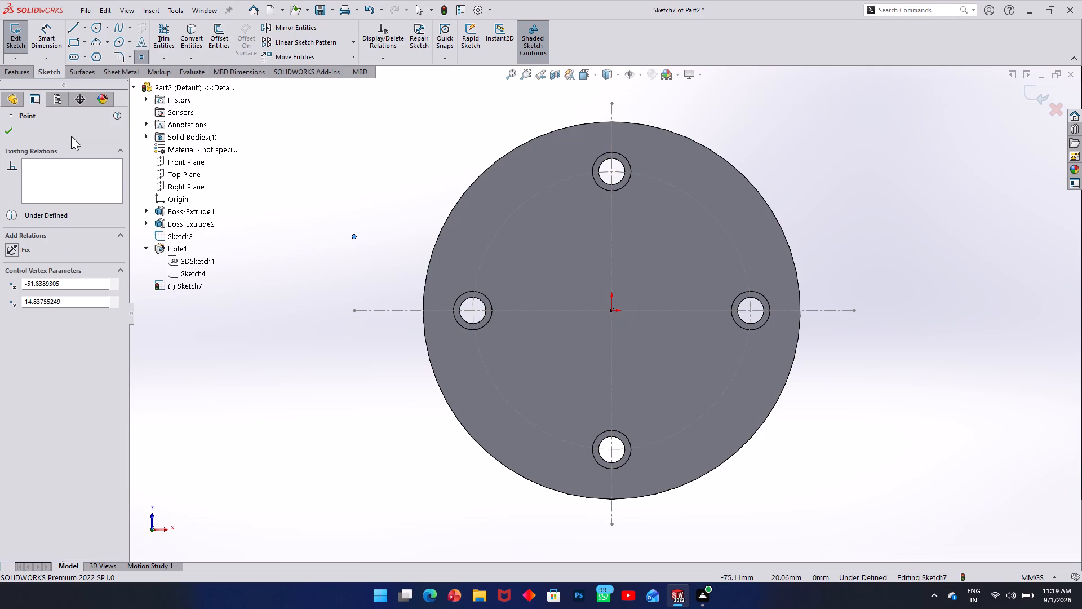
{"action": "left_click", "coordinate": [9, 127]}
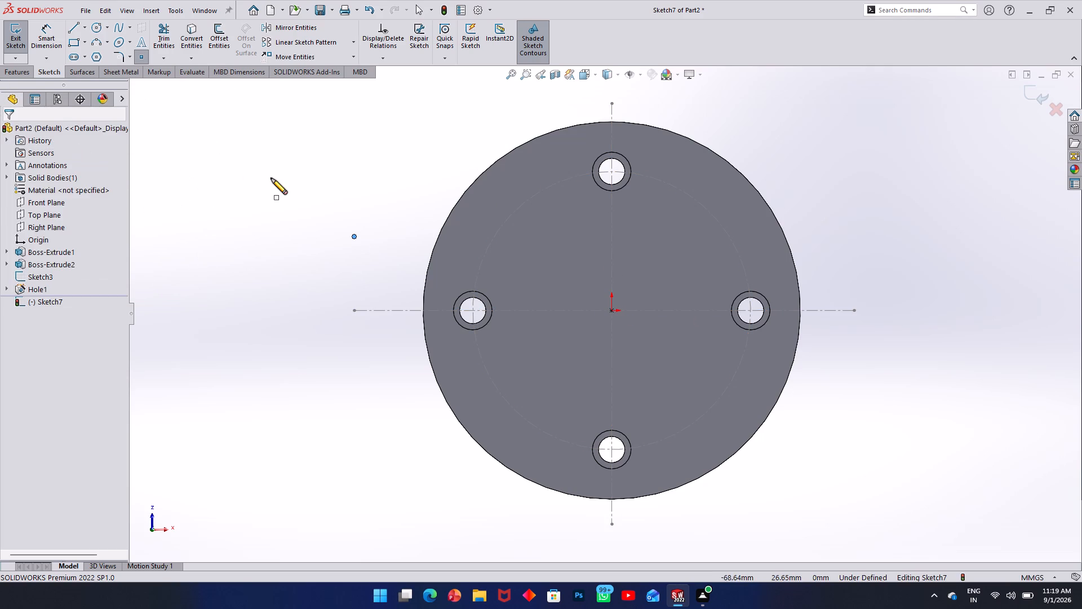
{"action": "left_click", "coordinate": [271, 178]}
{"action": "left_click", "coordinate": [11, 42]}
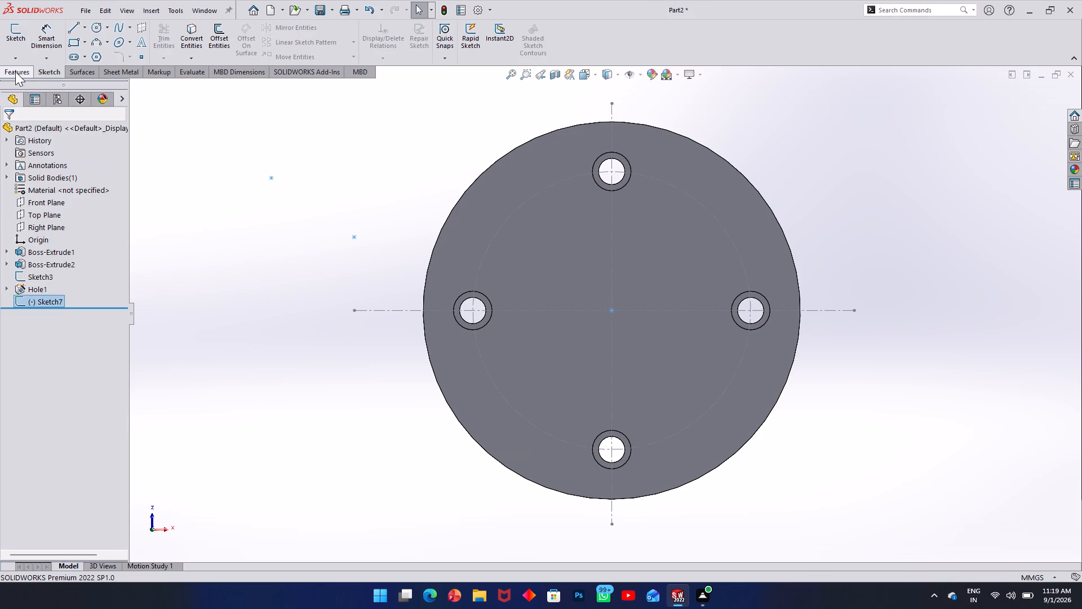
Start a new Hole Wizard legacy hole of type Counterbored.
{"action": "left_click", "coordinate": [15, 72]}
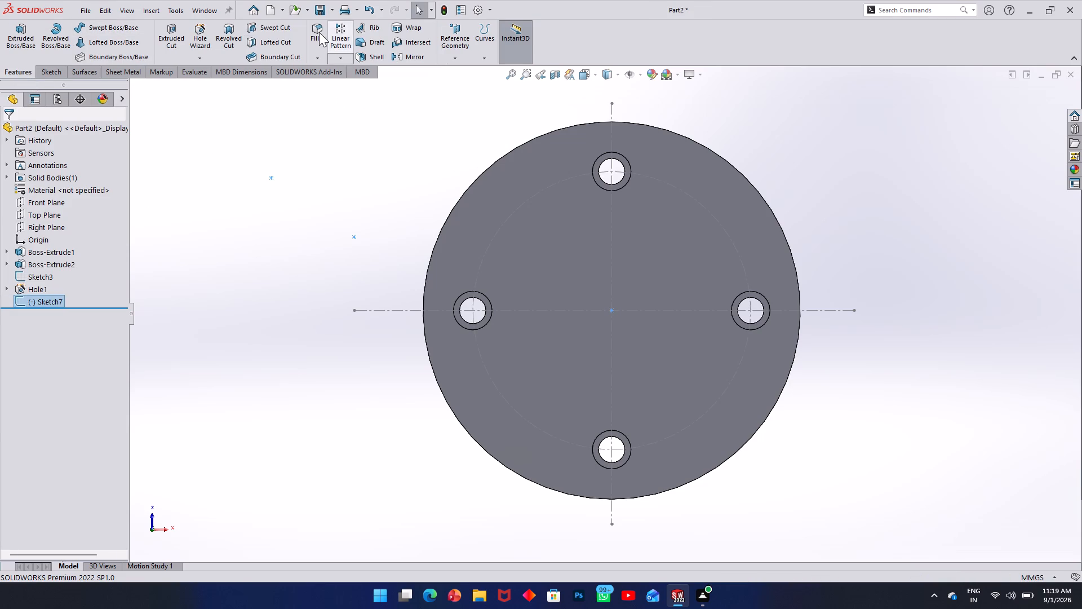
{"action": "left_click", "coordinate": [202, 42]}
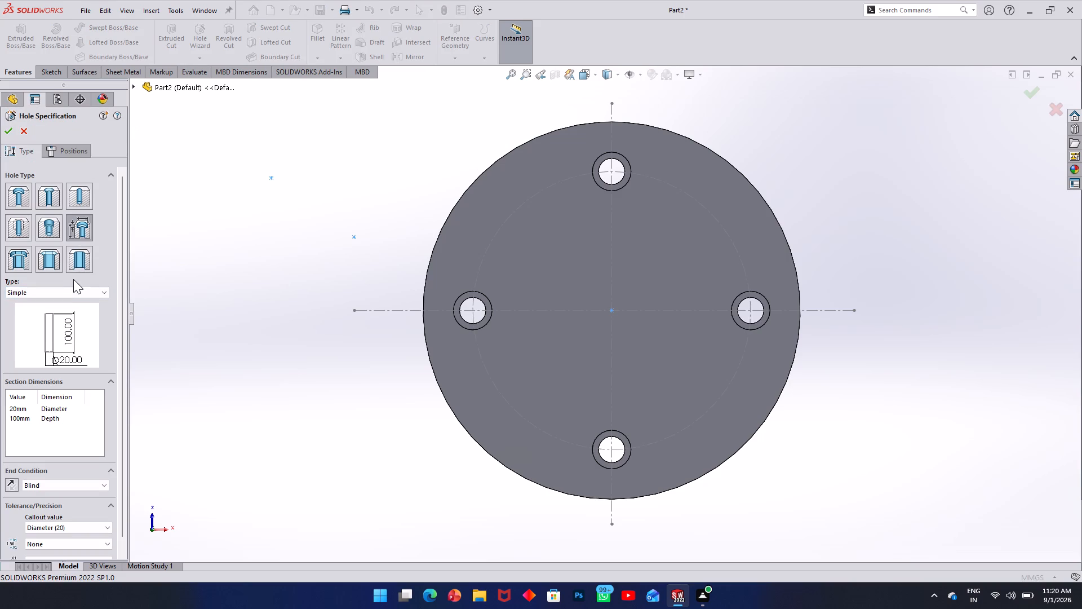
{"action": "left_click", "coordinate": [85, 291]}
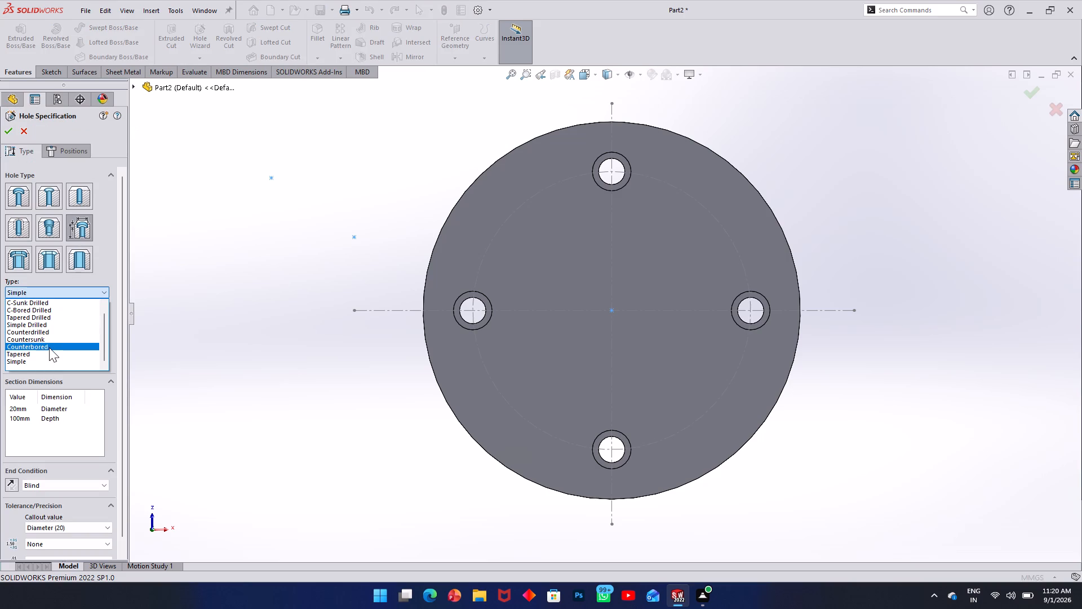
{"action": "left_click", "coordinate": [49, 347]}
{"action": "left_click", "coordinate": [28, 410]}
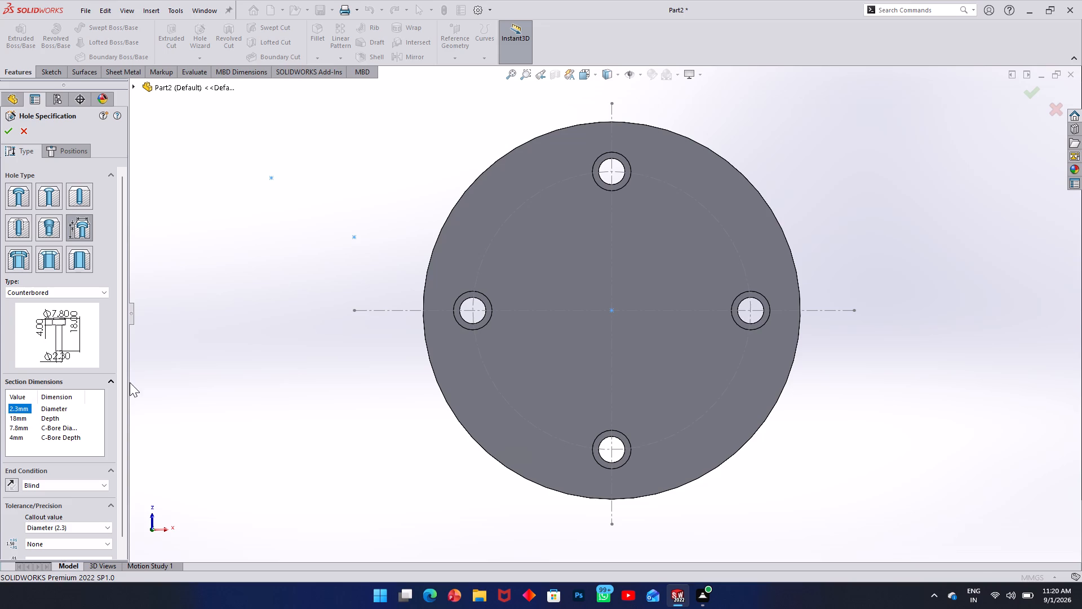
{"action": "left_click", "coordinate": [225, 372]}
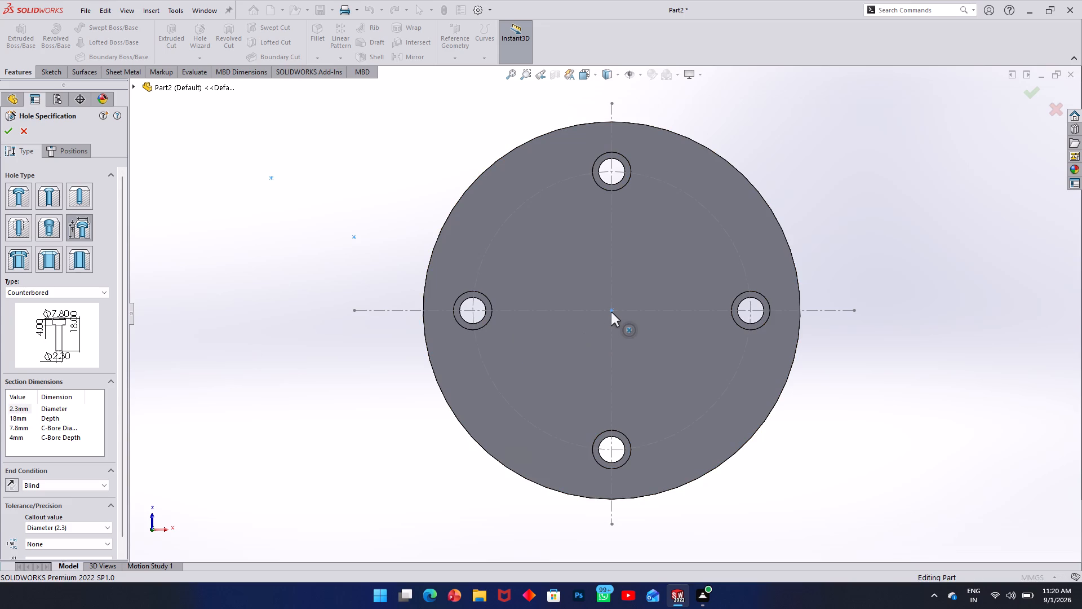
Position the counterbored hole on the sketched point at the disc's centre using a 3D sketch.
{"action": "left_click", "coordinate": [68, 152]}
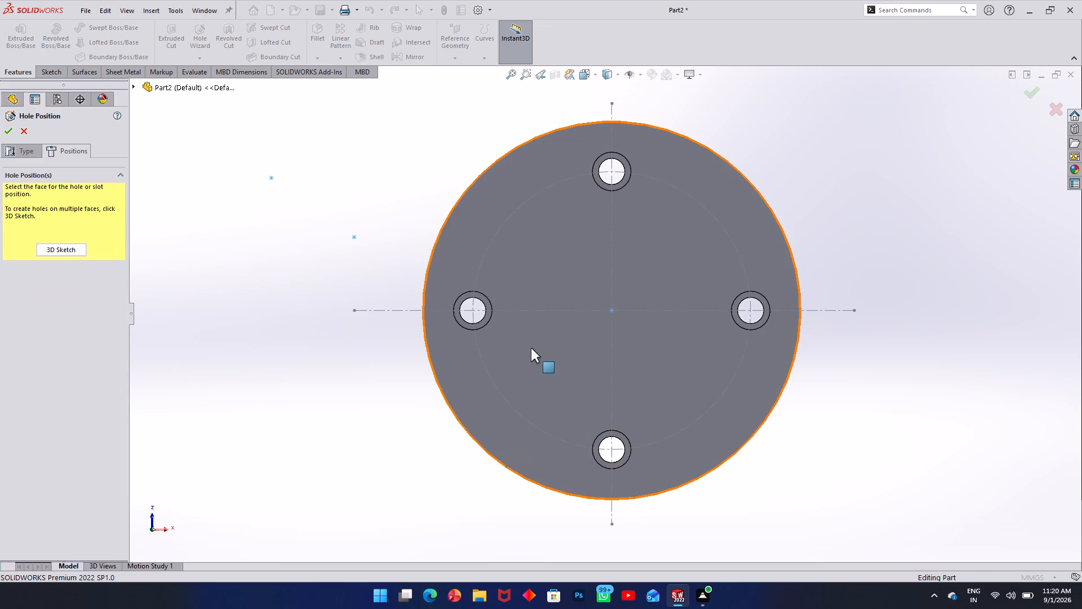
{"action": "left_click", "coordinate": [609, 311]}
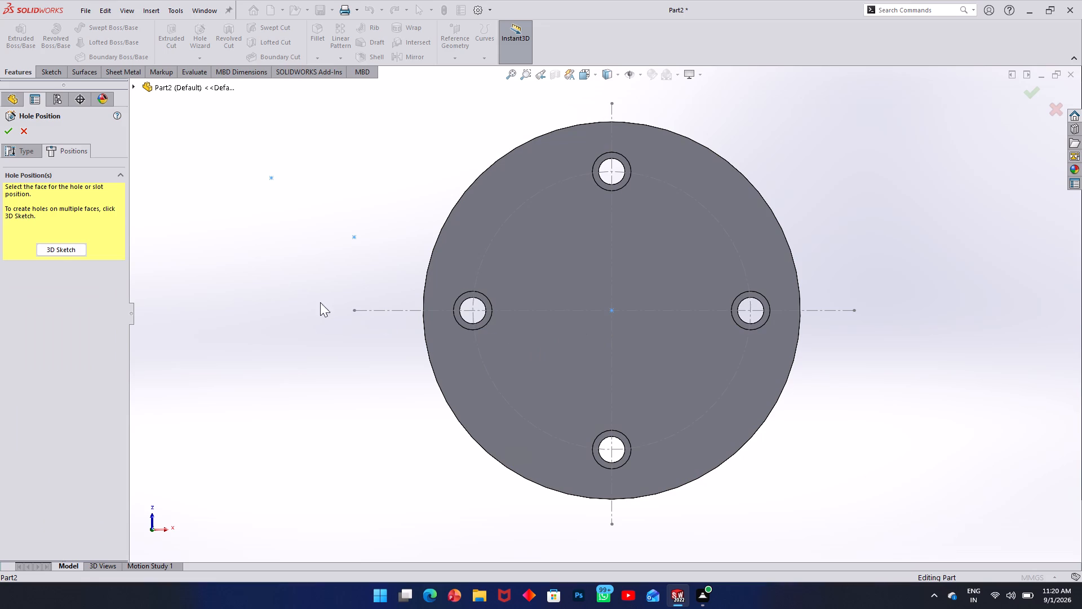
{"action": "left_click", "coordinate": [59, 246]}
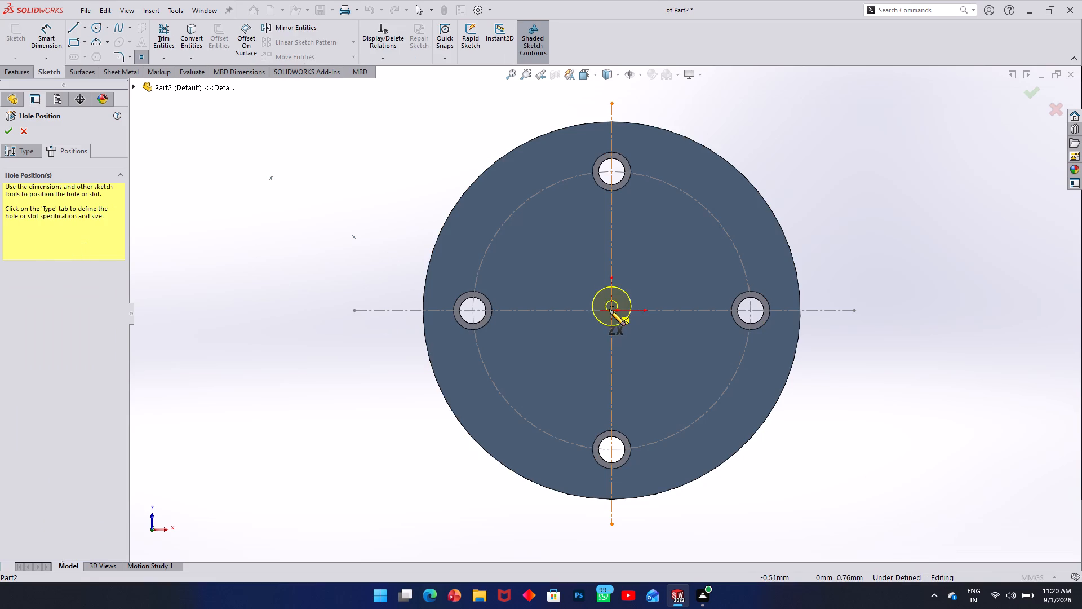
{"action": "left_click", "coordinate": [610, 311]}
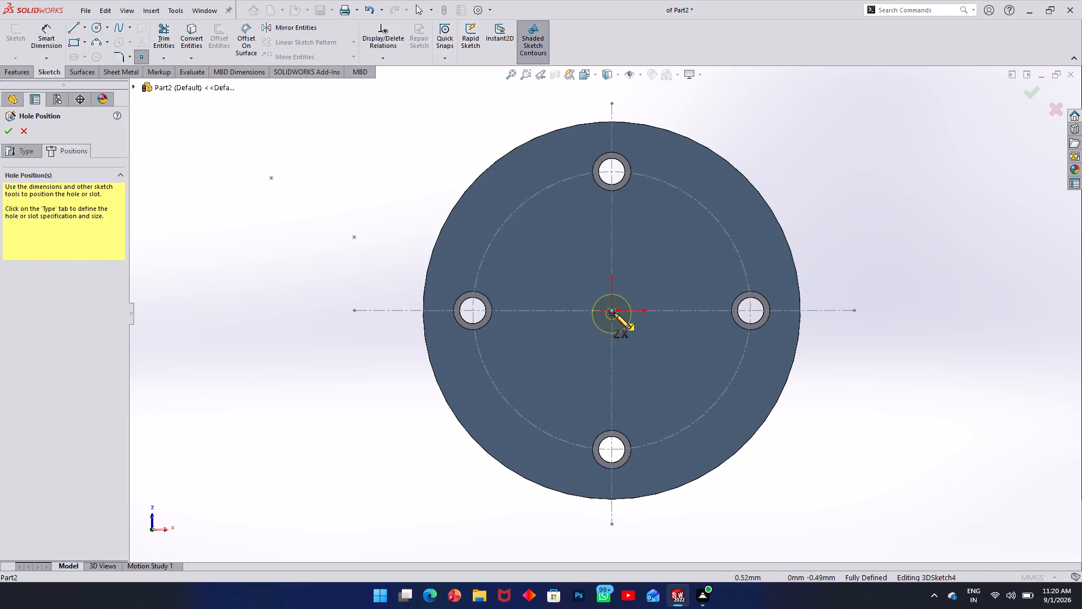
{"action": "left_click", "coordinate": [612, 309]}
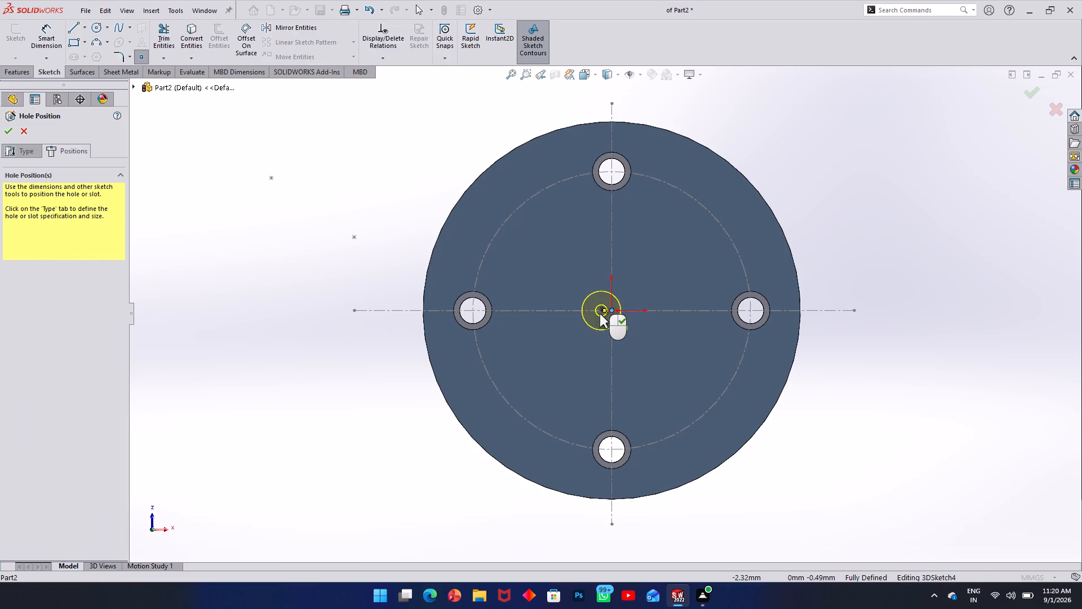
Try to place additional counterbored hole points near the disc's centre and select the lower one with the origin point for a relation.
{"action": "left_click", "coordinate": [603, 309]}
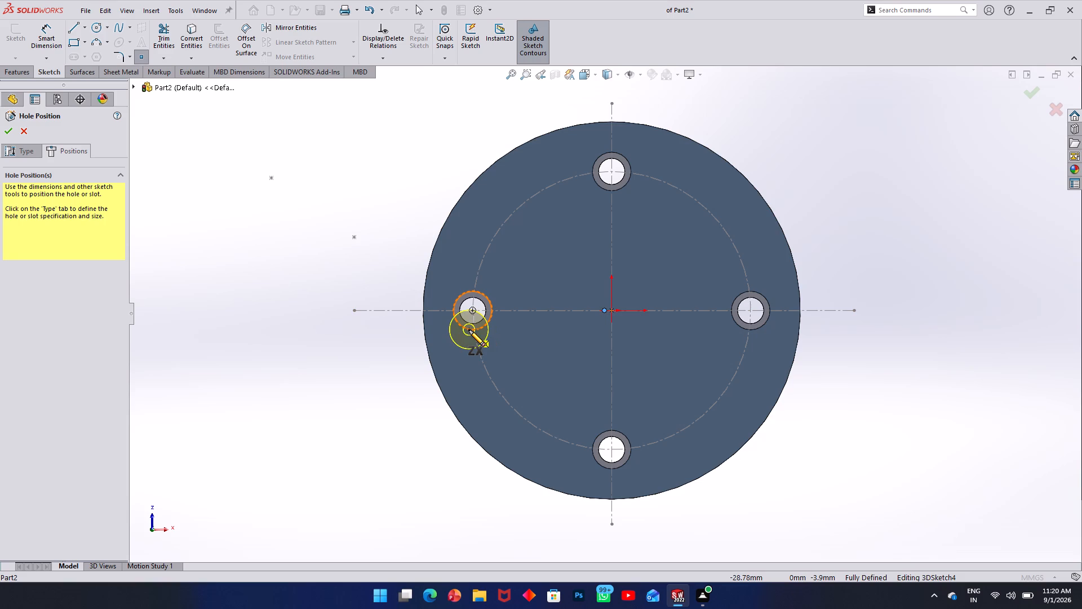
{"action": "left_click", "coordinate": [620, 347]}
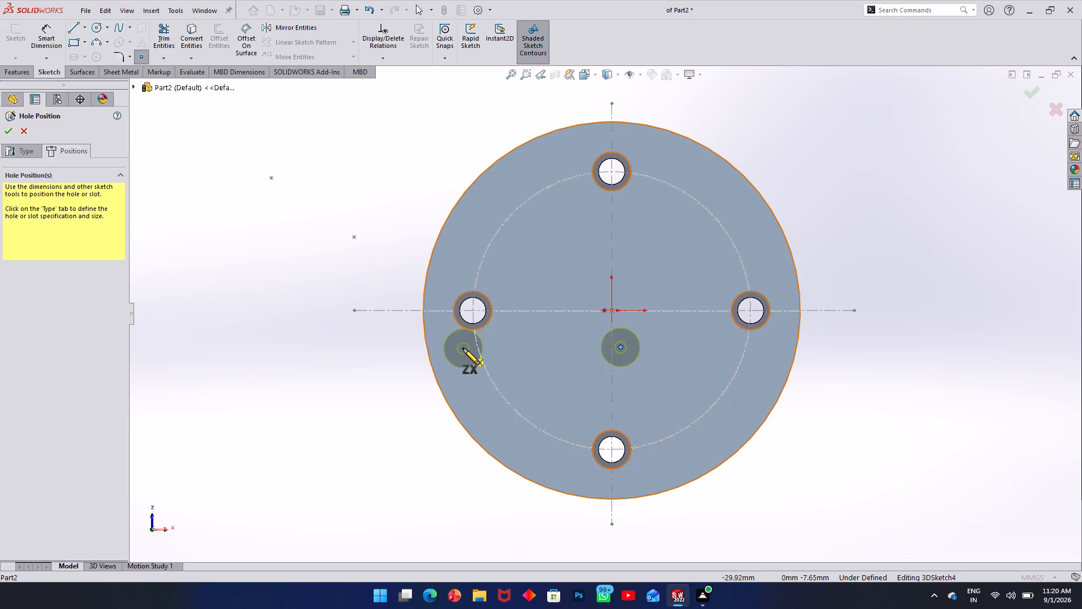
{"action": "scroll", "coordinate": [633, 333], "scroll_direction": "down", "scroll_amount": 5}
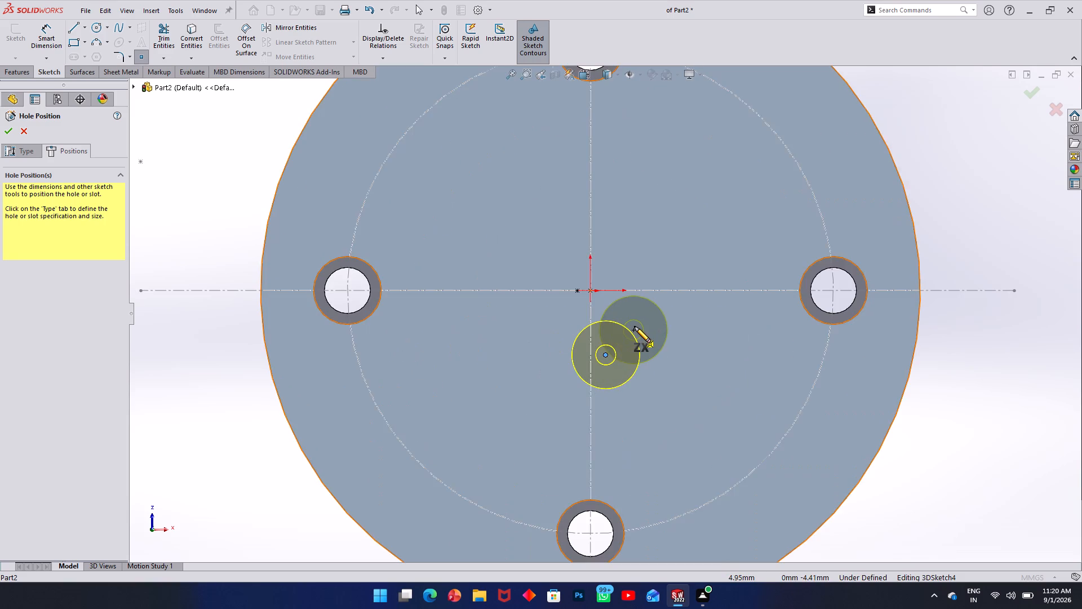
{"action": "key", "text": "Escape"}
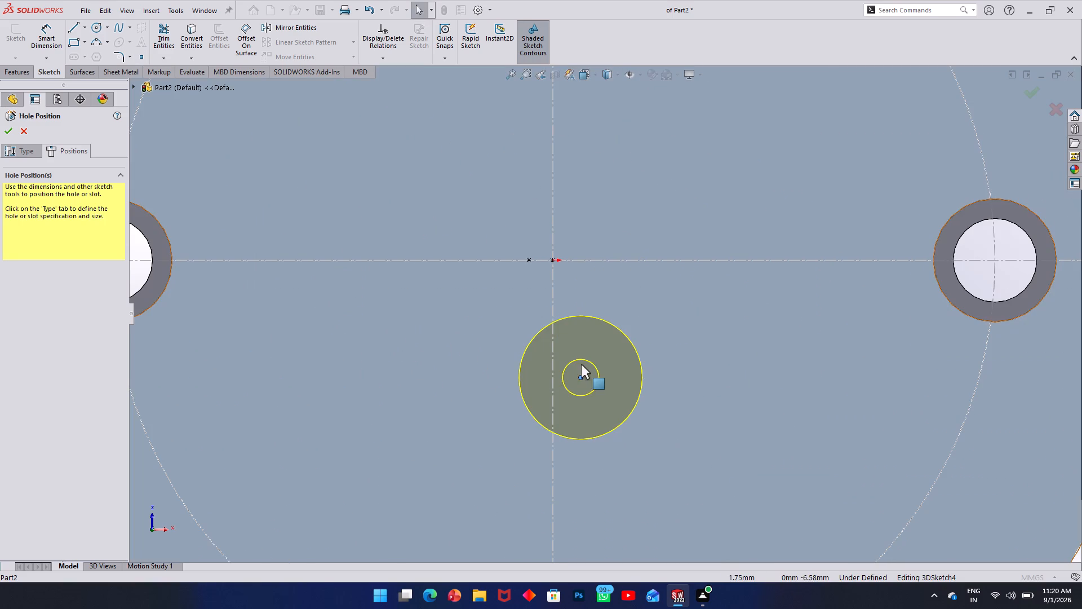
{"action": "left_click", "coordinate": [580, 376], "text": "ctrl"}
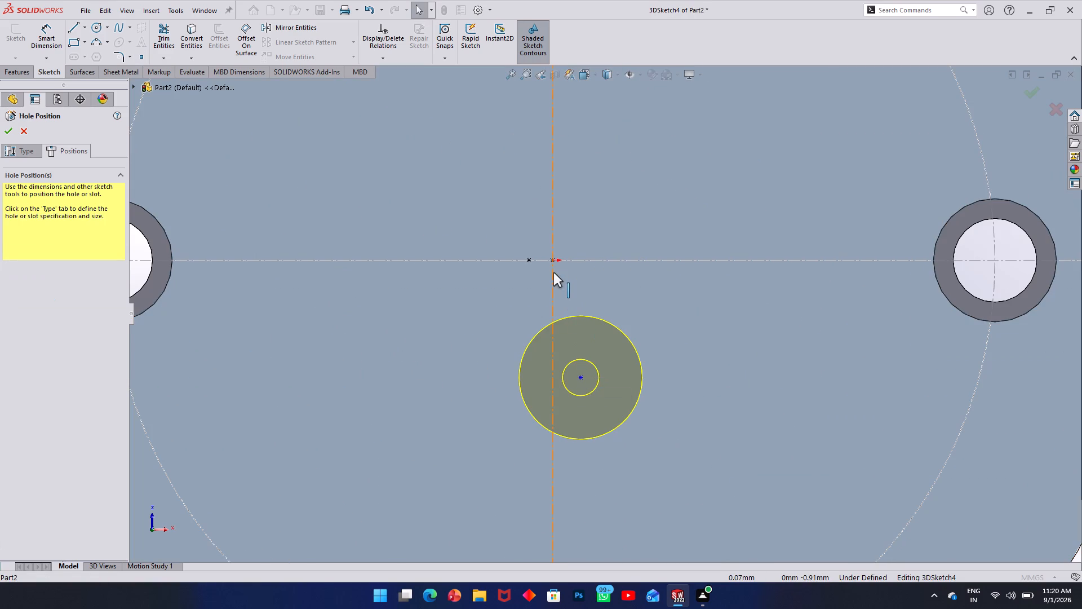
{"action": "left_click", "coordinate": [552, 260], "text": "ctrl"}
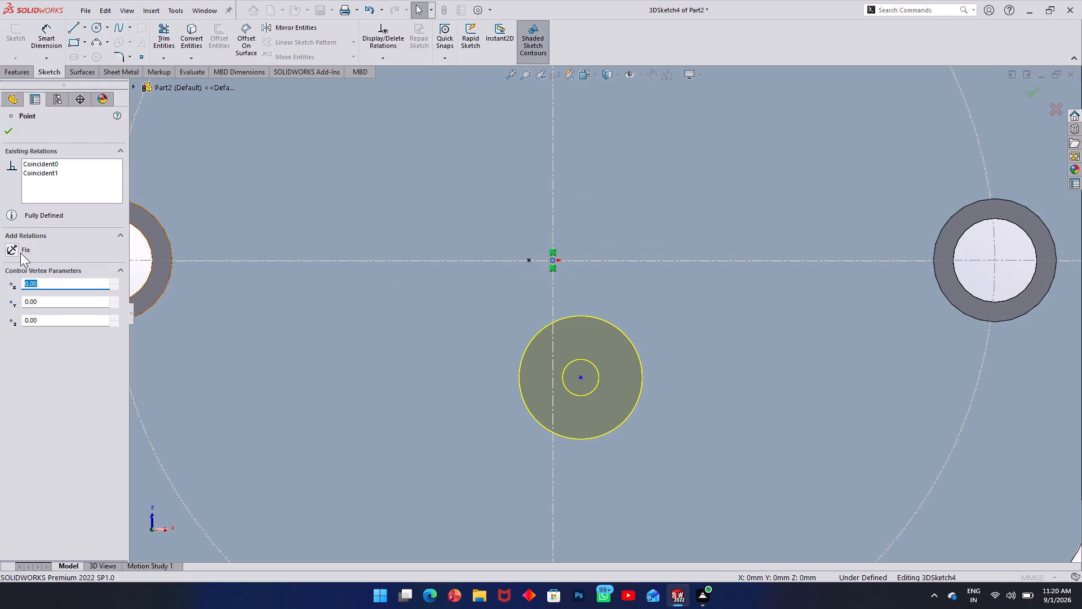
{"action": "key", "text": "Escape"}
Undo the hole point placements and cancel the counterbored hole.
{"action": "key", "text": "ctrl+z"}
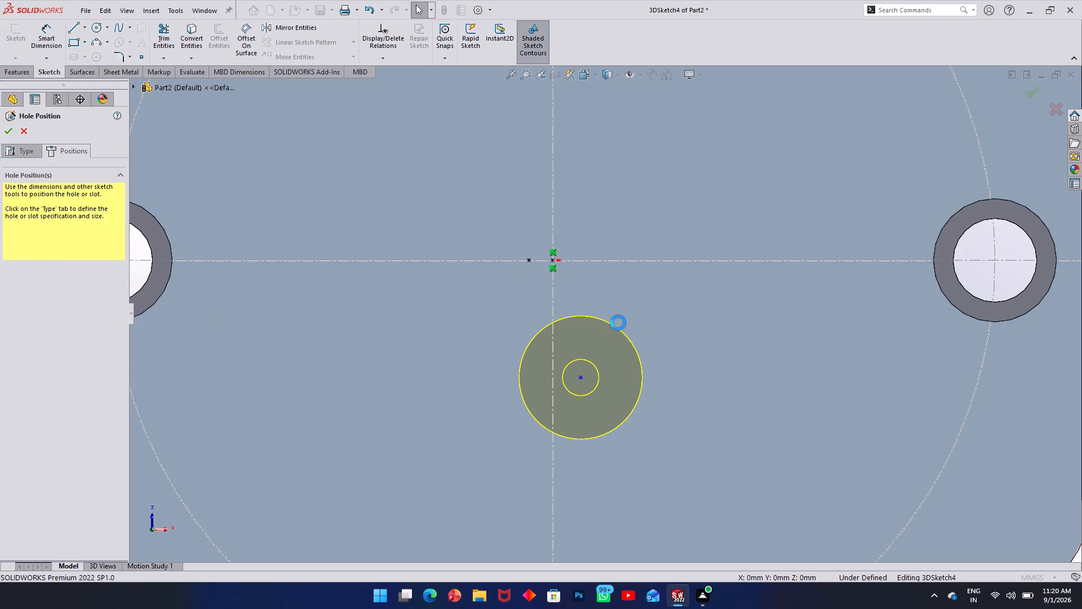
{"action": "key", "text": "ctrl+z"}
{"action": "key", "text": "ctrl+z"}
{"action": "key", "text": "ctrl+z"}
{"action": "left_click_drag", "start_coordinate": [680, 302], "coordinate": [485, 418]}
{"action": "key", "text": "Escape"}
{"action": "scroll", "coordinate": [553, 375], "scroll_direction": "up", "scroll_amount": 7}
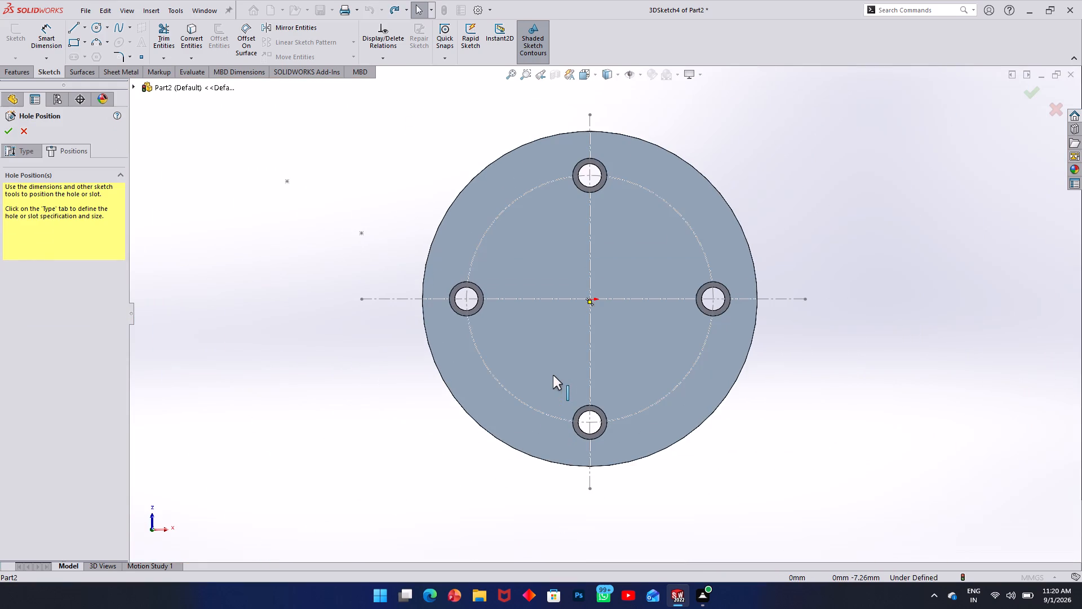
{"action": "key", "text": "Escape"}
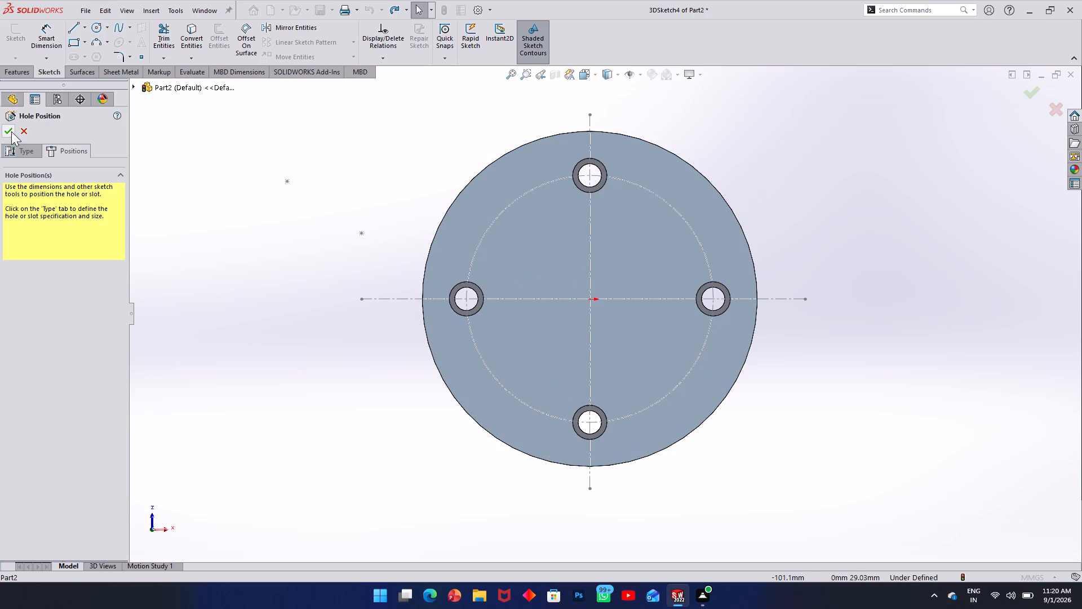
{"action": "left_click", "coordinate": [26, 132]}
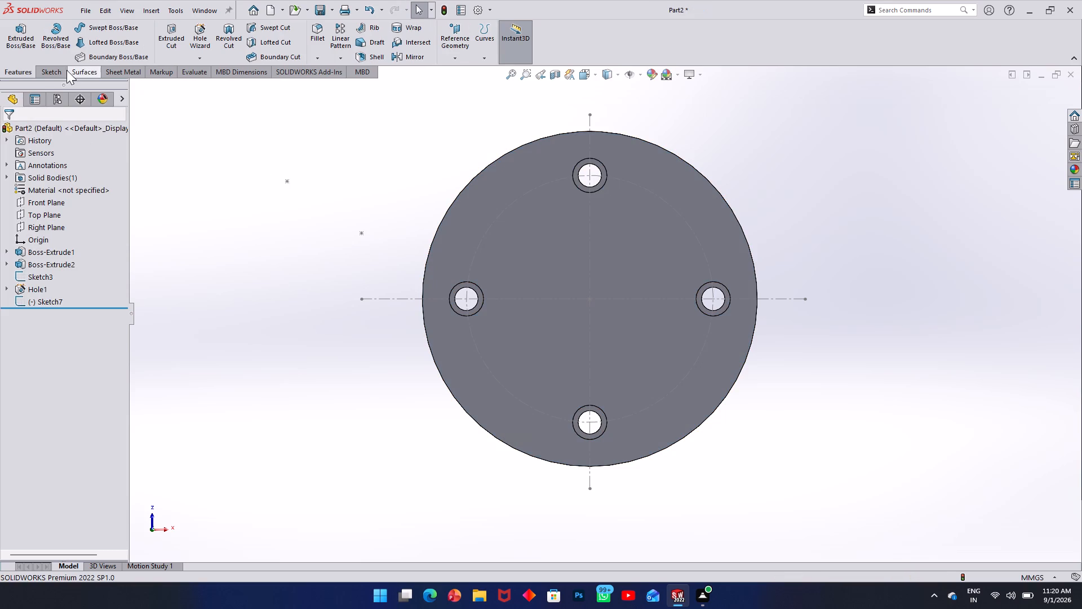
Start a sketch on the disc's flat face with the four counterbores and draw a vertical centerline through the origin, extending past the disc's edge.
{"action": "left_click", "coordinate": [45, 66]}
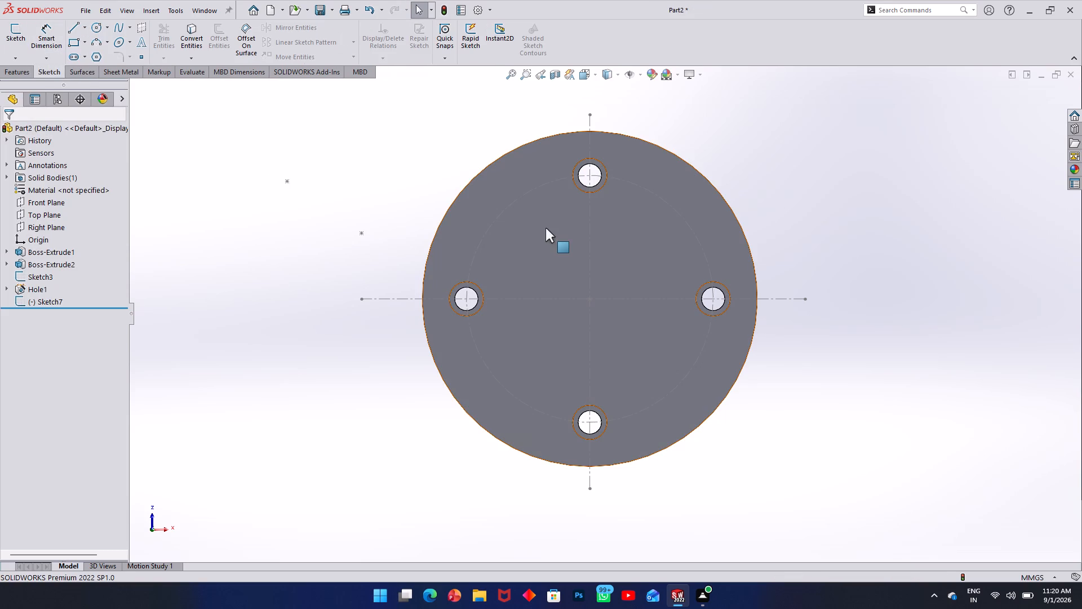
{"action": "left_click", "coordinate": [546, 228]}
{"action": "left_click", "coordinate": [19, 39]}
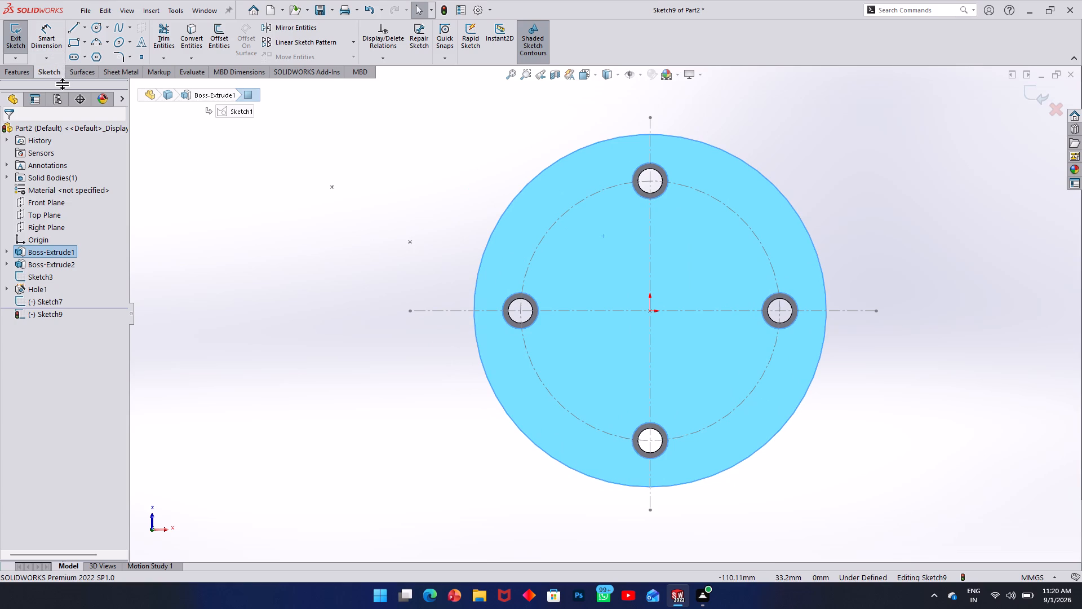
{"action": "left_click", "coordinate": [87, 32]}
{"action": "left_click", "coordinate": [71, 51]}
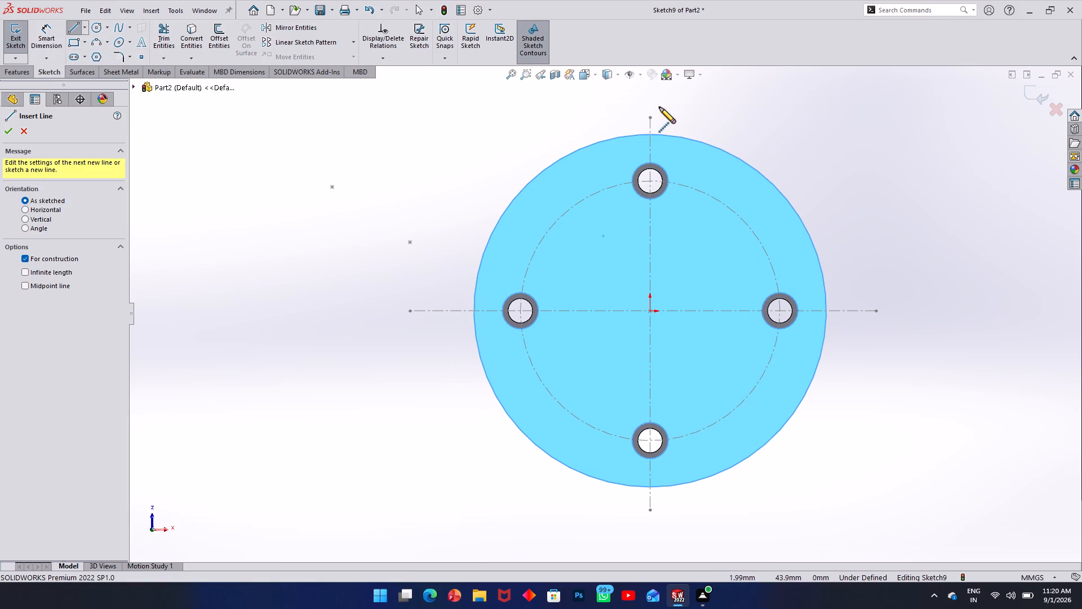
{"action": "left_click", "coordinate": [650, 89]}
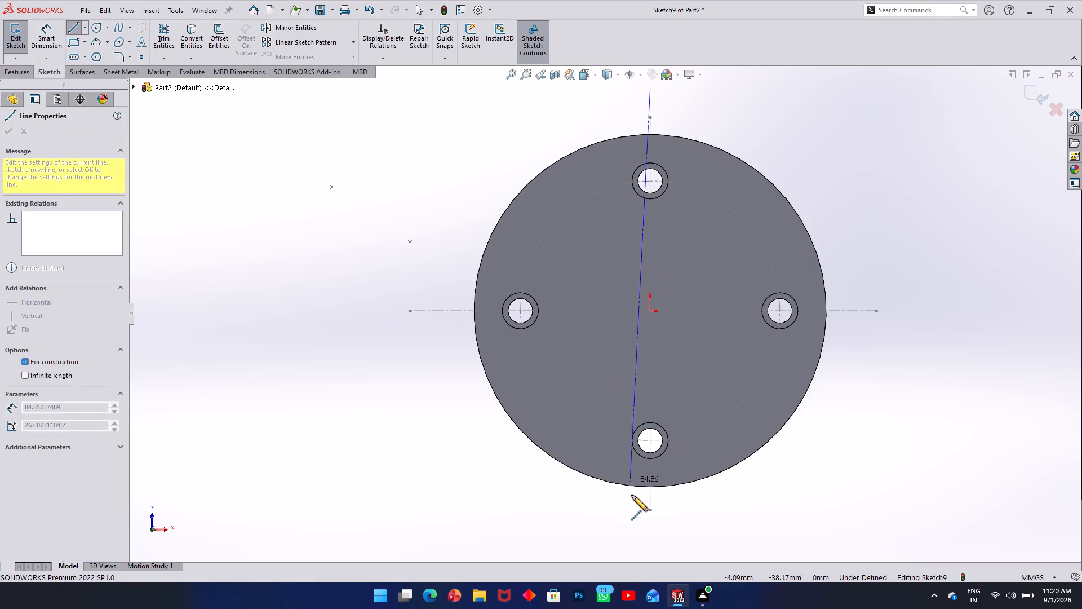
{"action": "left_click", "coordinate": [652, 528]}
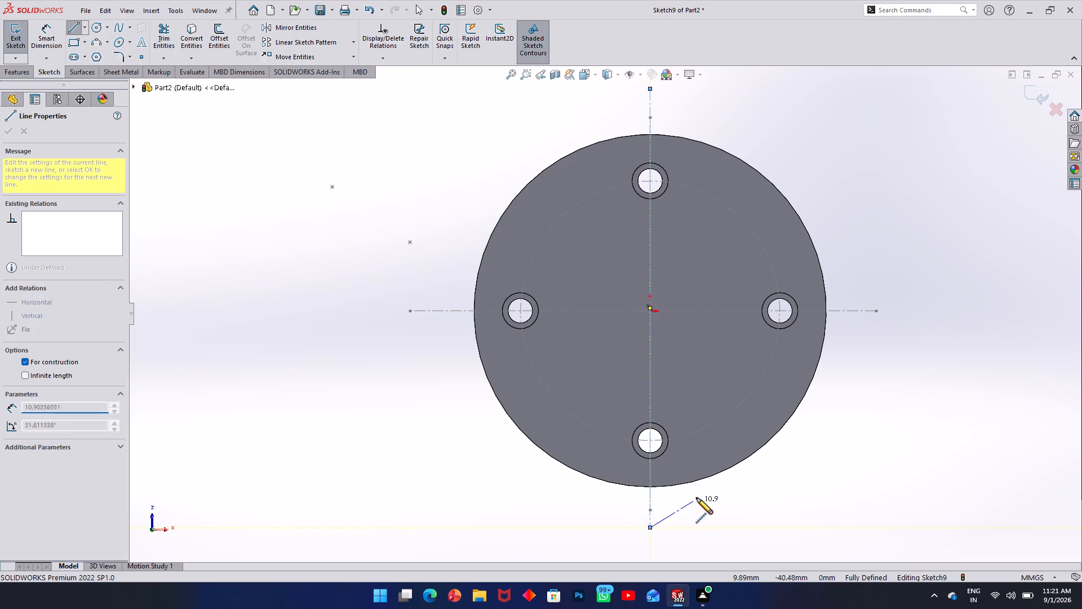
{"action": "key", "text": "Escape"}
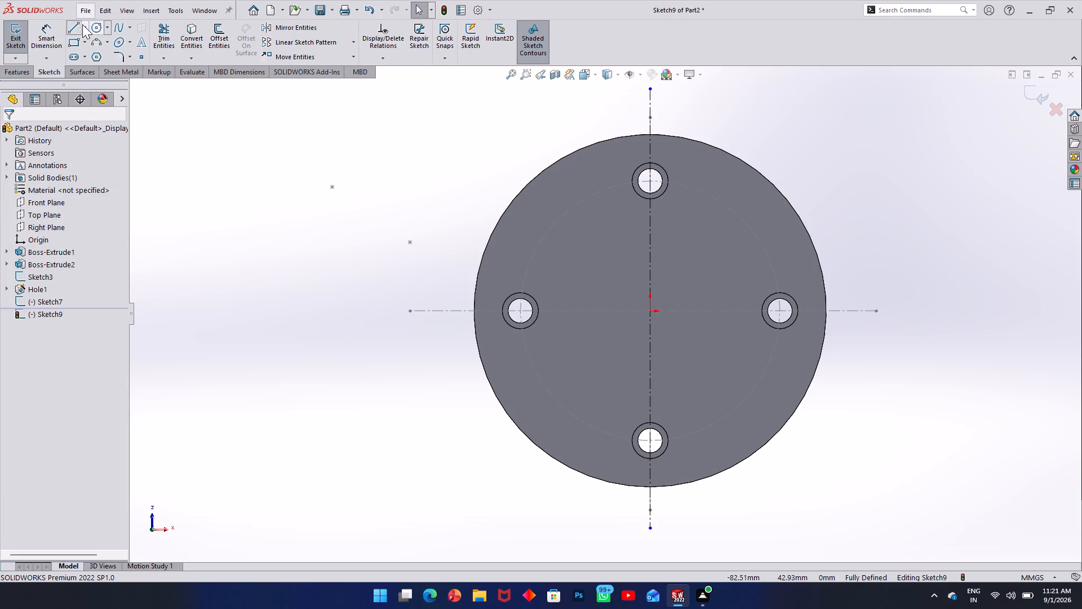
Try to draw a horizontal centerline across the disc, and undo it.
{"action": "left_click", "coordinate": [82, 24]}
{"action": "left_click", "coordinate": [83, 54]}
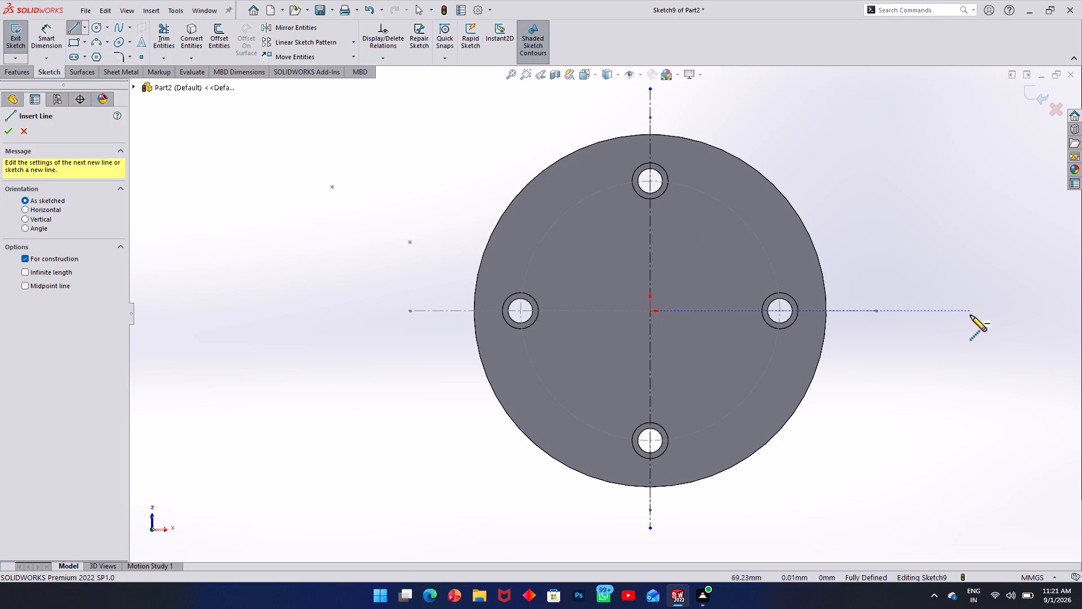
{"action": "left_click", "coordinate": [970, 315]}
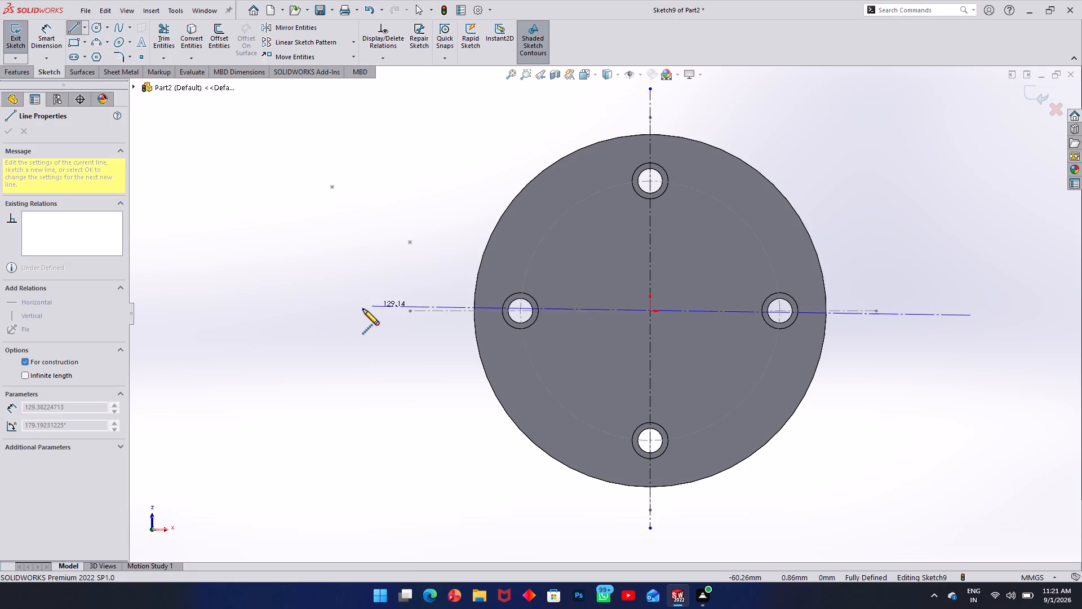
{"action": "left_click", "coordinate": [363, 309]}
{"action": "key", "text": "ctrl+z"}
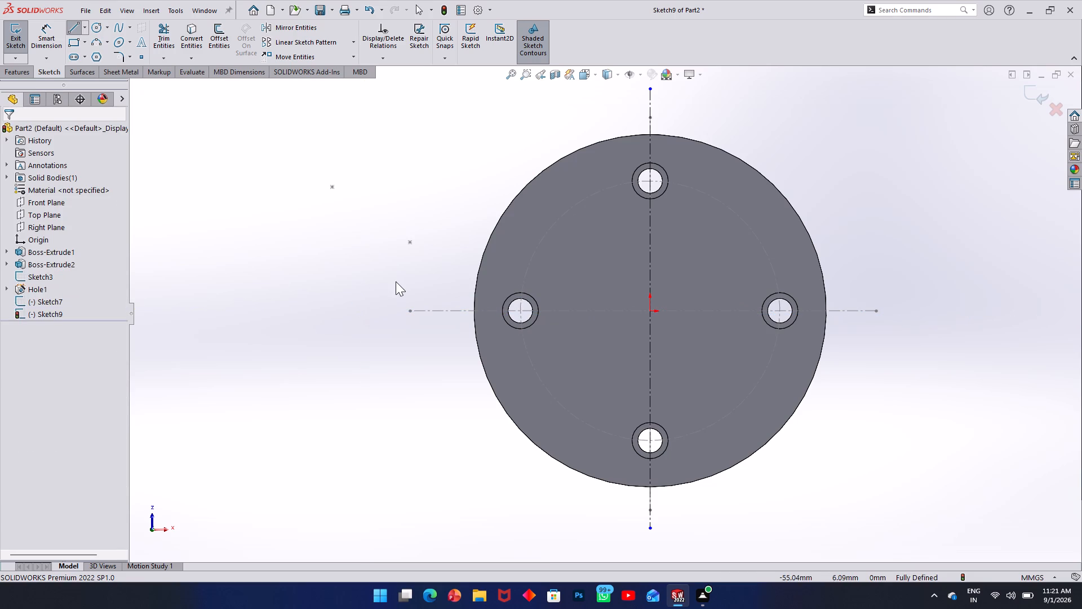
Draw a horizontal centerline through the origin, extending past both sides of the disc, and exit the sketch.
{"action": "left_click", "coordinate": [86, 27]}
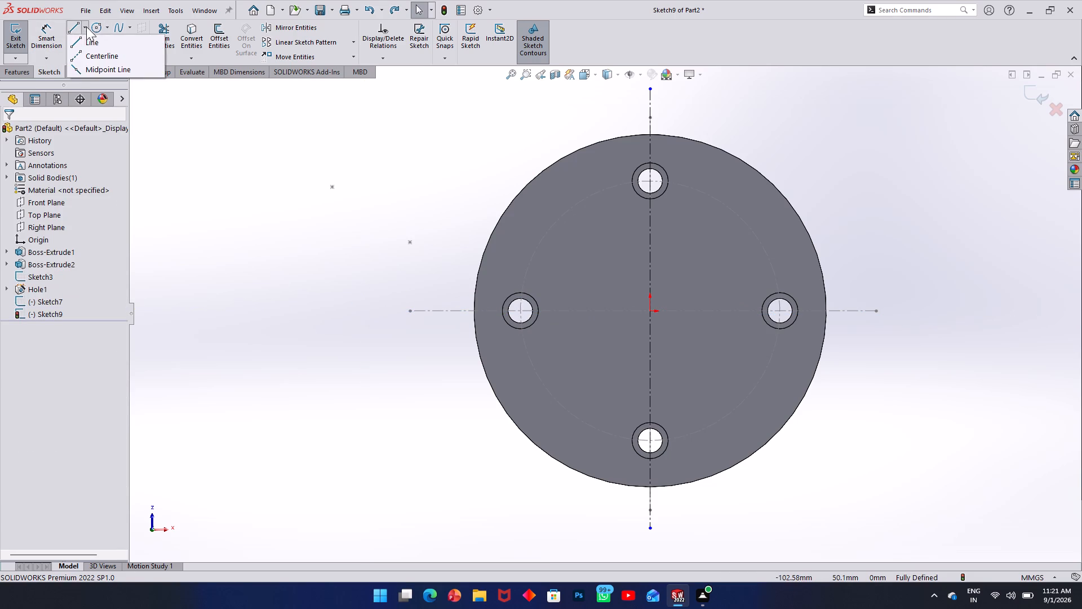
{"action": "left_click", "coordinate": [91, 54]}
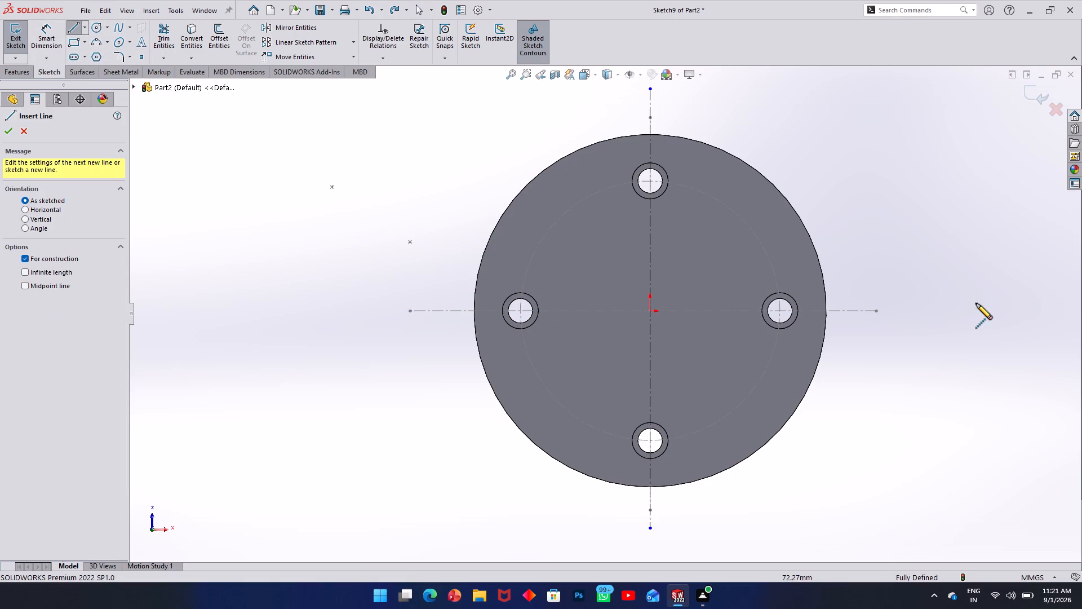
{"action": "left_click", "coordinate": [968, 312]}
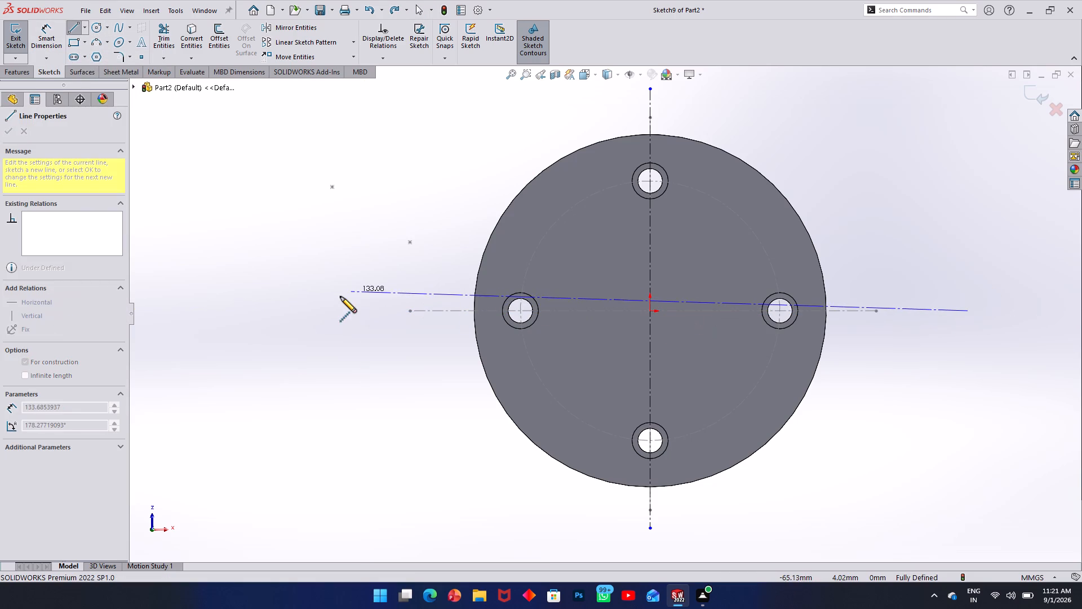
{"action": "left_click", "coordinate": [338, 310]}
{"action": "key", "text": "Escape"}
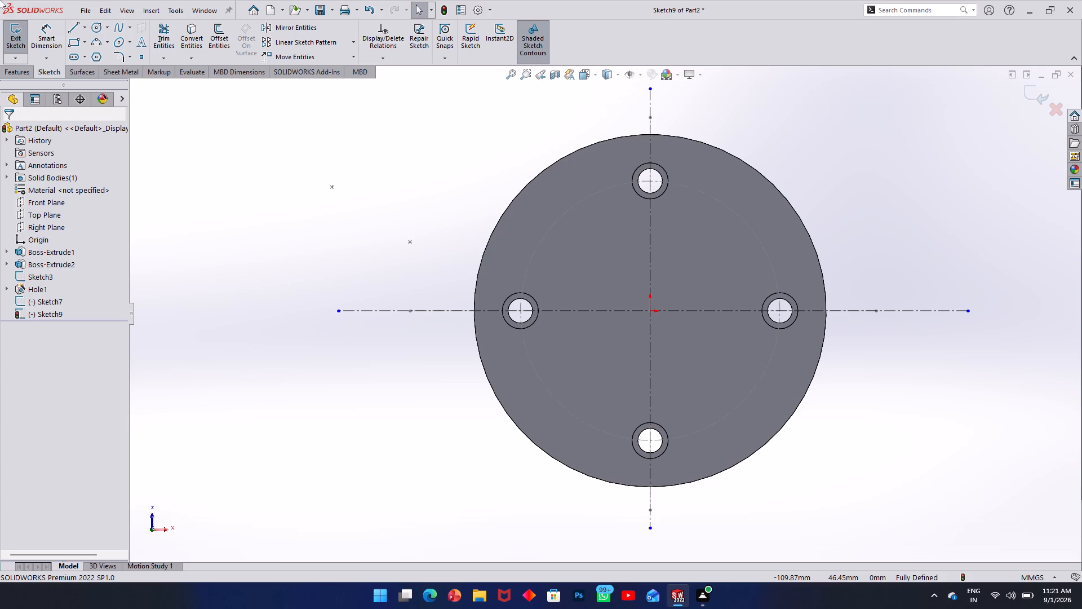
{"action": "left_click", "coordinate": [14, 34]}
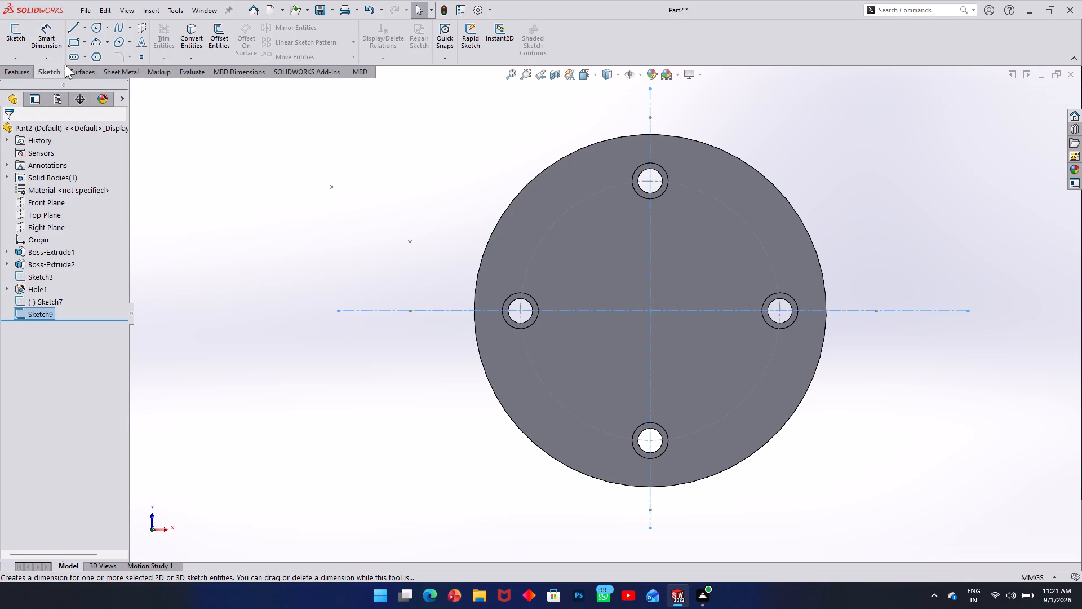
Start a new Hole Wizard legacy hole of type Counterbored.
{"action": "left_click", "coordinate": [9, 67]}
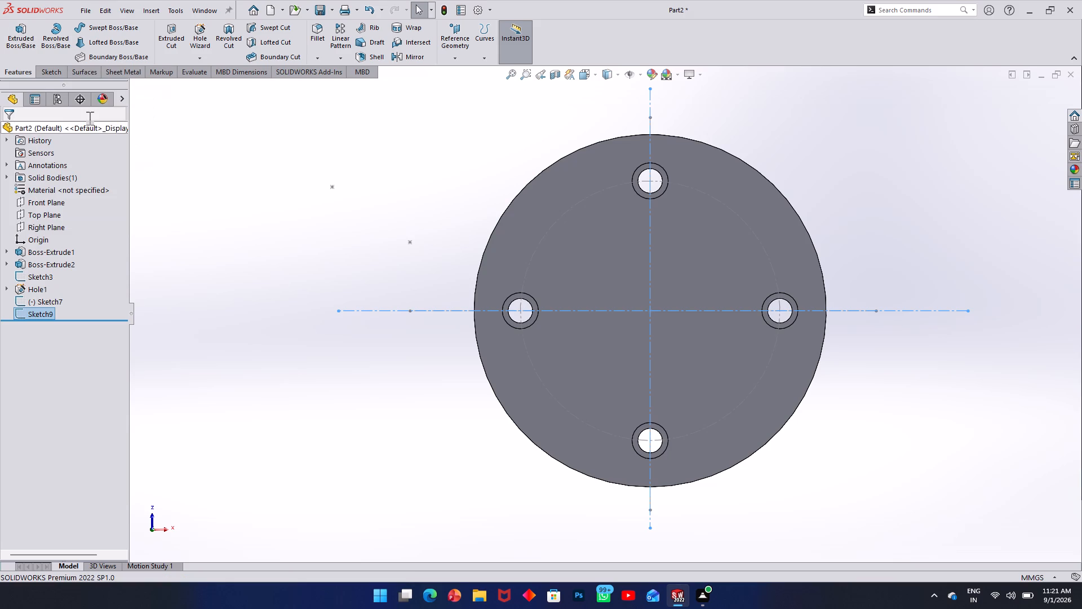
{"action": "left_click", "coordinate": [51, 73]}
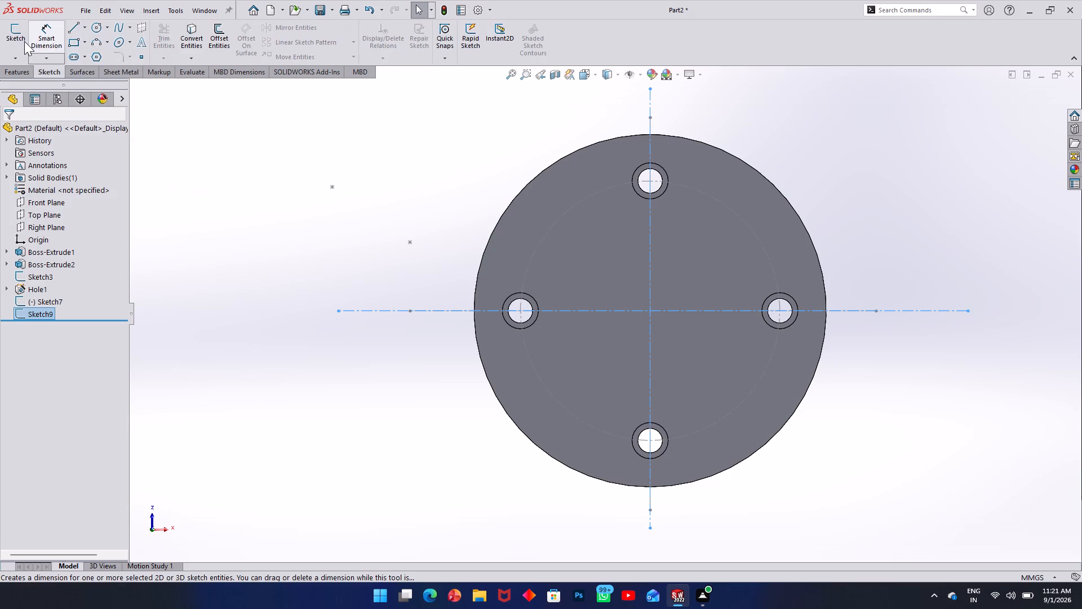
{"action": "left_click", "coordinate": [17, 64]}
{"action": "left_click", "coordinate": [17, 67]}
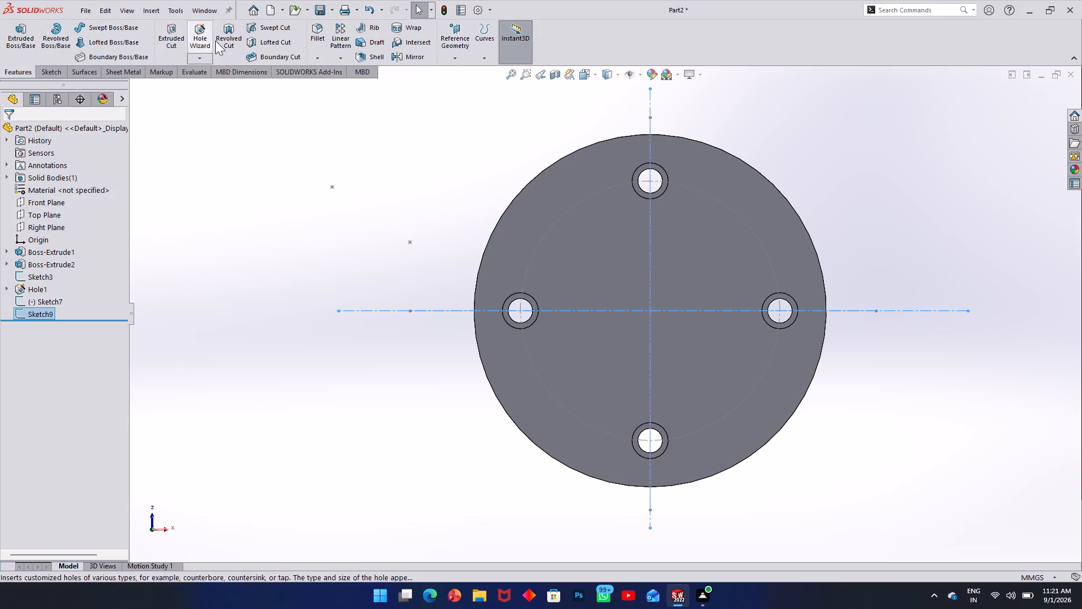
{"action": "left_click", "coordinate": [198, 40]}
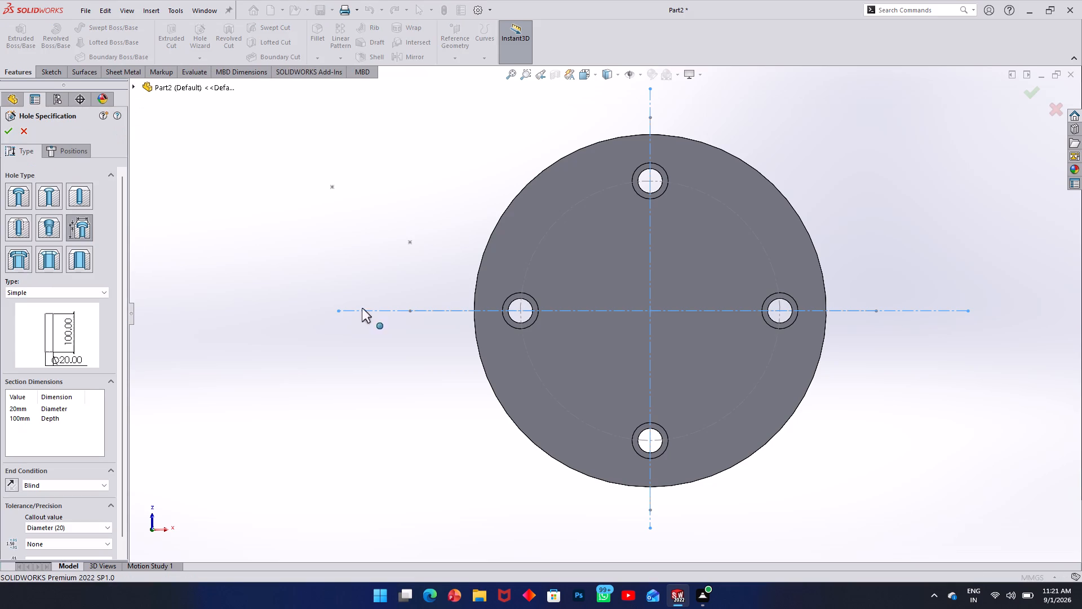
{"action": "left_click", "coordinate": [104, 288]}
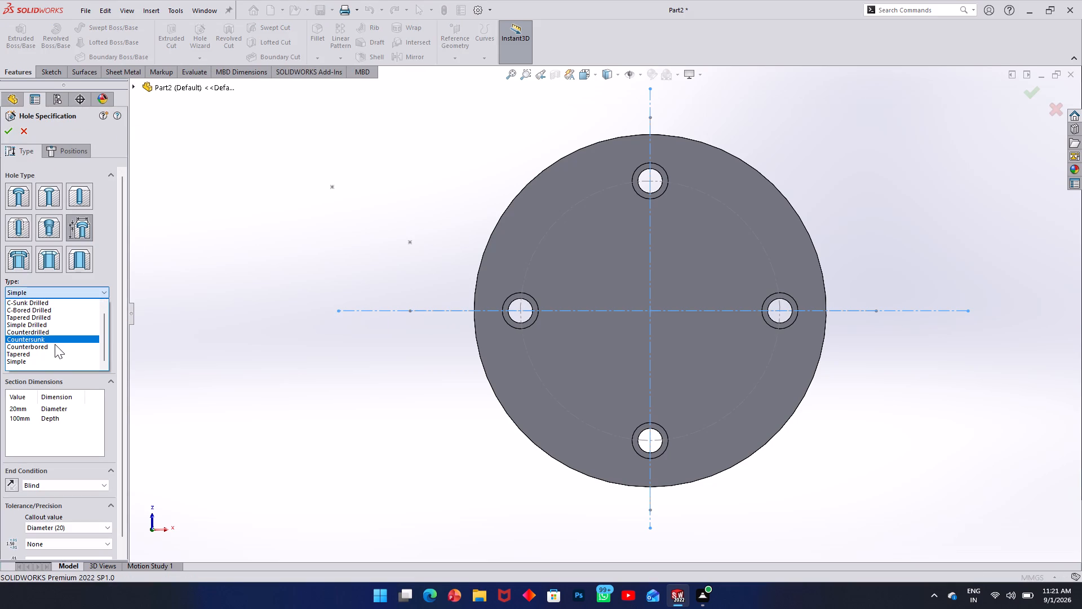
{"action": "left_click", "coordinate": [55, 344]}
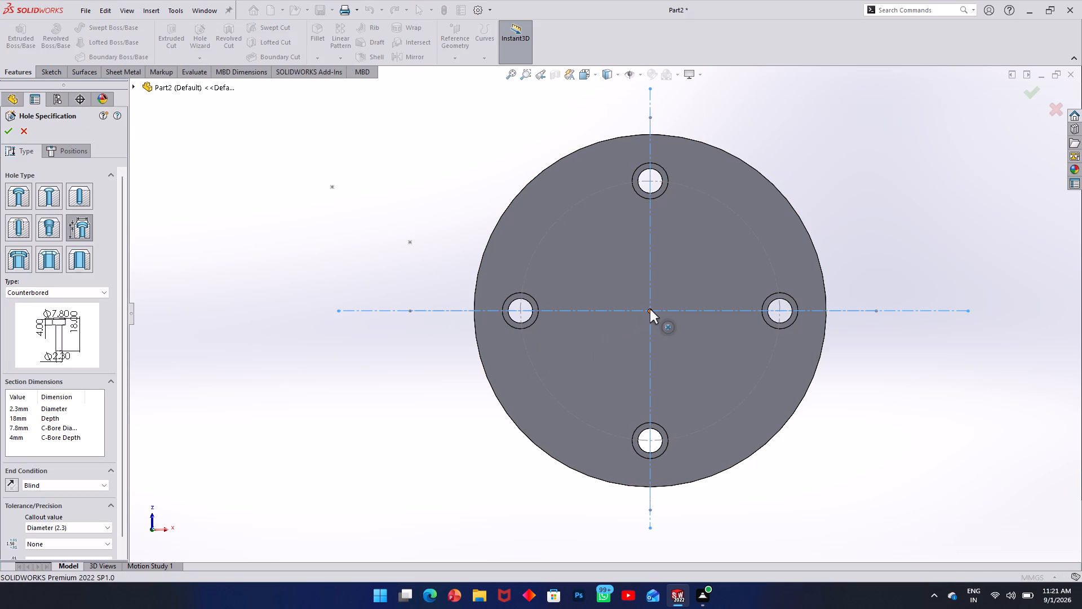
{"action": "left_click", "coordinate": [650, 309]}
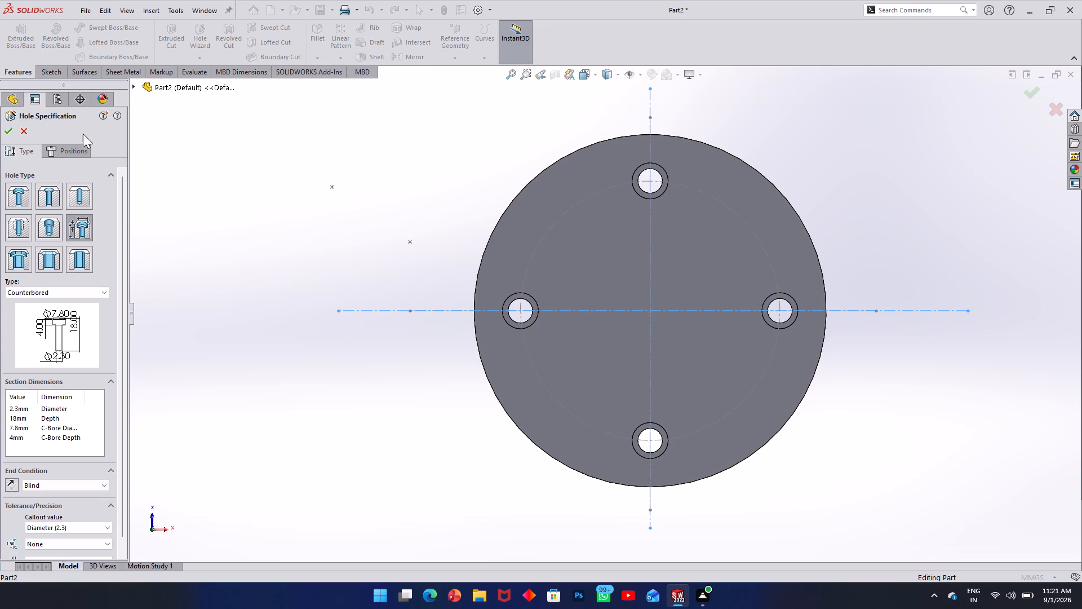
Position the counterbored hole at the crossing of the centerlines at the disc's centre using a 3D sketch.
{"action": "left_click", "coordinate": [75, 152]}
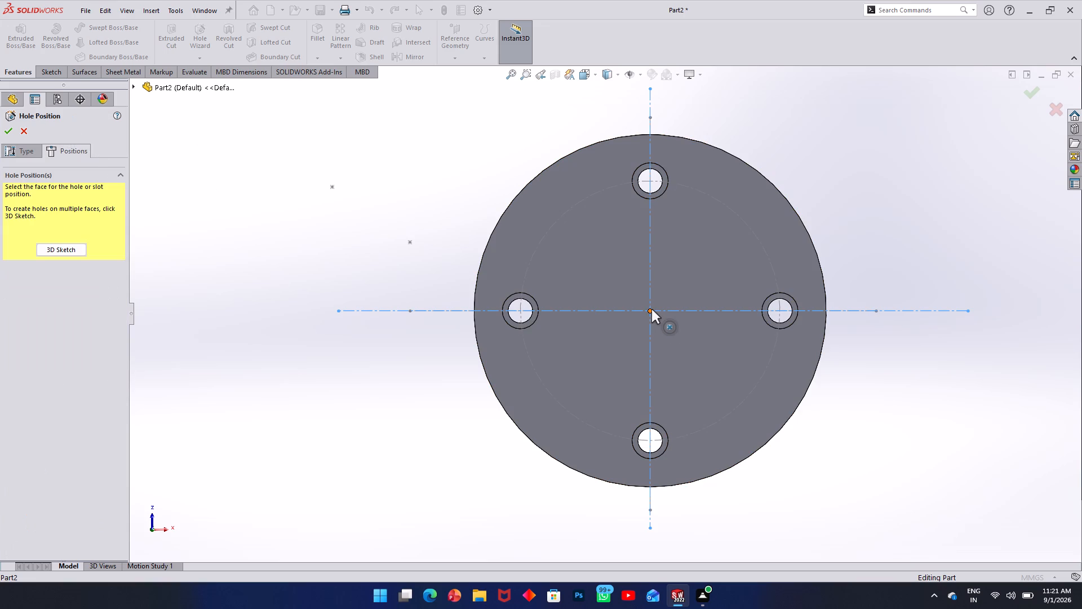
{"action": "left_click", "coordinate": [651, 309]}
{"action": "left_click", "coordinate": [649, 311]}
{"action": "left_click", "coordinate": [649, 311]}
{"action": "left_click", "coordinate": [52, 243]}
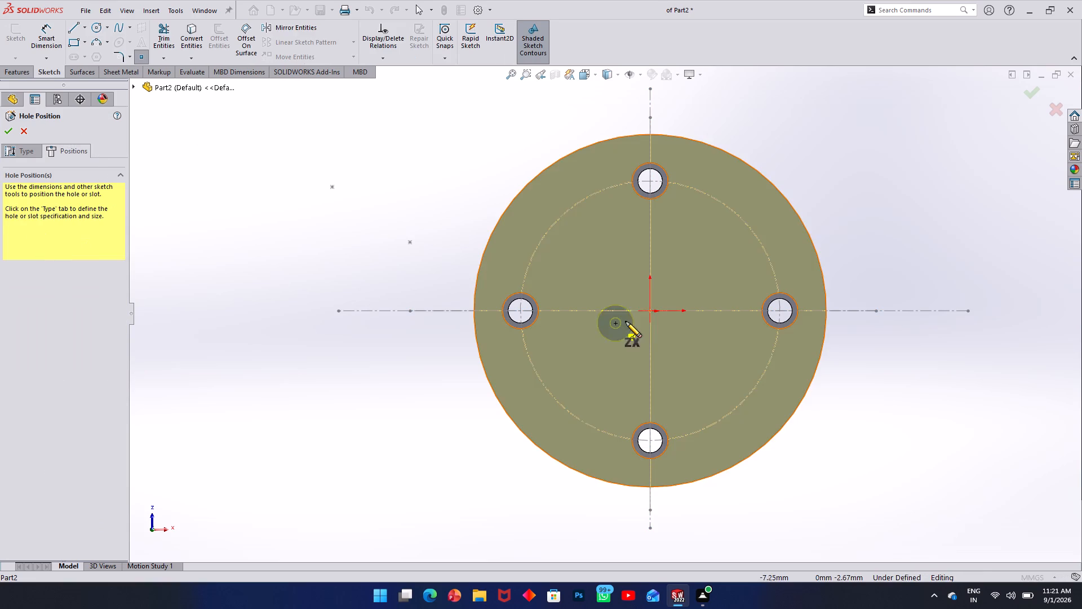
{"action": "left_click", "coordinate": [653, 313]}
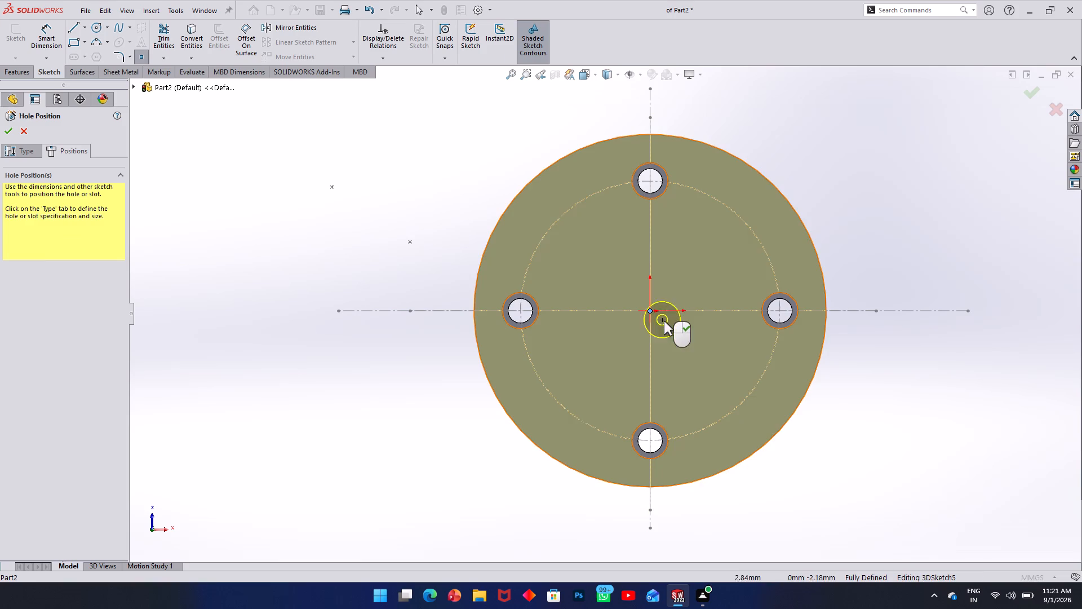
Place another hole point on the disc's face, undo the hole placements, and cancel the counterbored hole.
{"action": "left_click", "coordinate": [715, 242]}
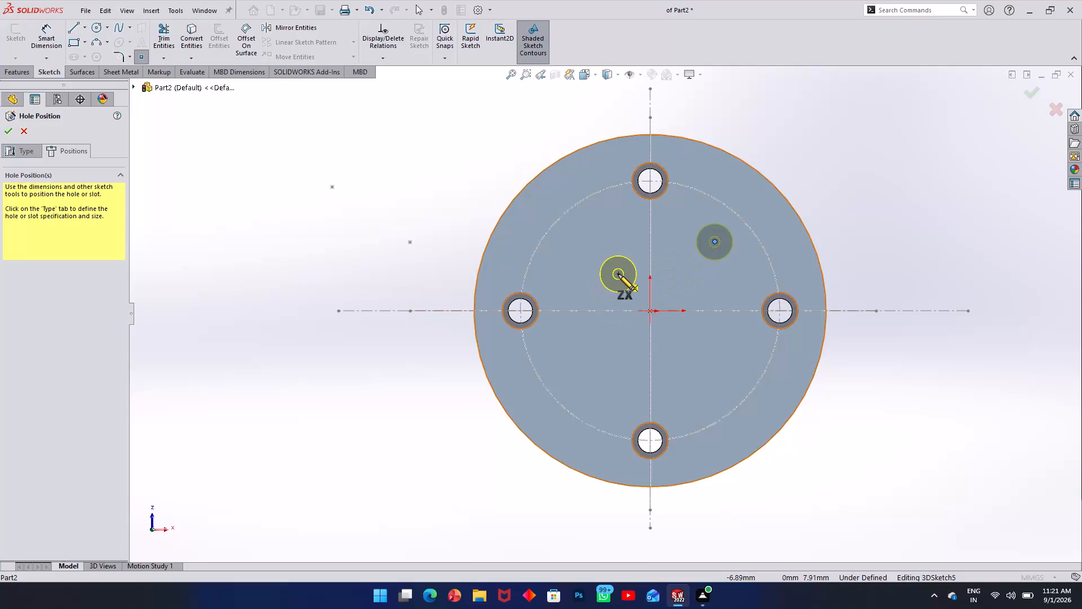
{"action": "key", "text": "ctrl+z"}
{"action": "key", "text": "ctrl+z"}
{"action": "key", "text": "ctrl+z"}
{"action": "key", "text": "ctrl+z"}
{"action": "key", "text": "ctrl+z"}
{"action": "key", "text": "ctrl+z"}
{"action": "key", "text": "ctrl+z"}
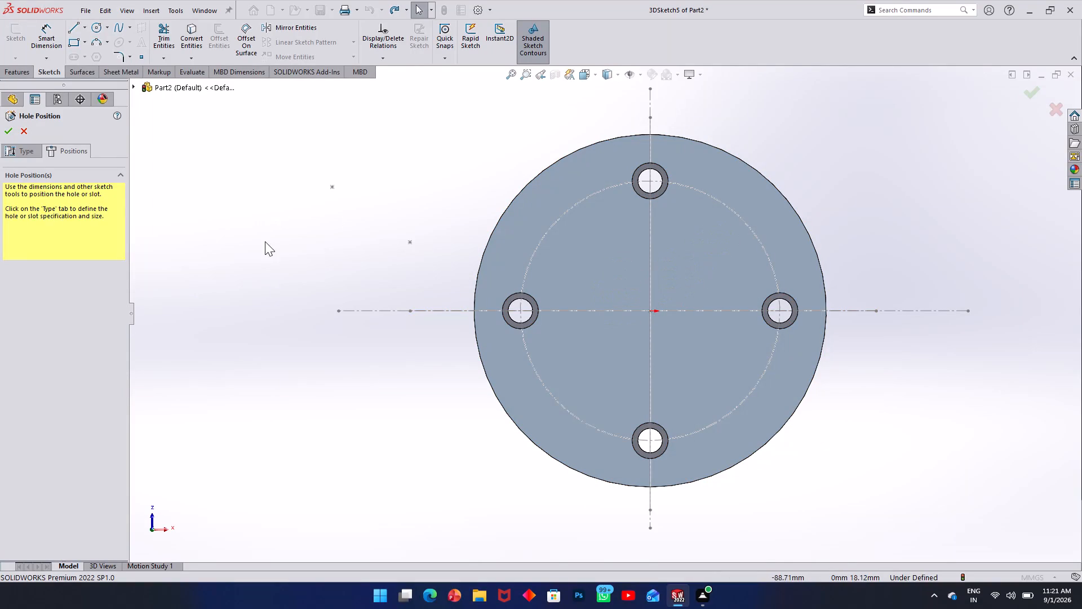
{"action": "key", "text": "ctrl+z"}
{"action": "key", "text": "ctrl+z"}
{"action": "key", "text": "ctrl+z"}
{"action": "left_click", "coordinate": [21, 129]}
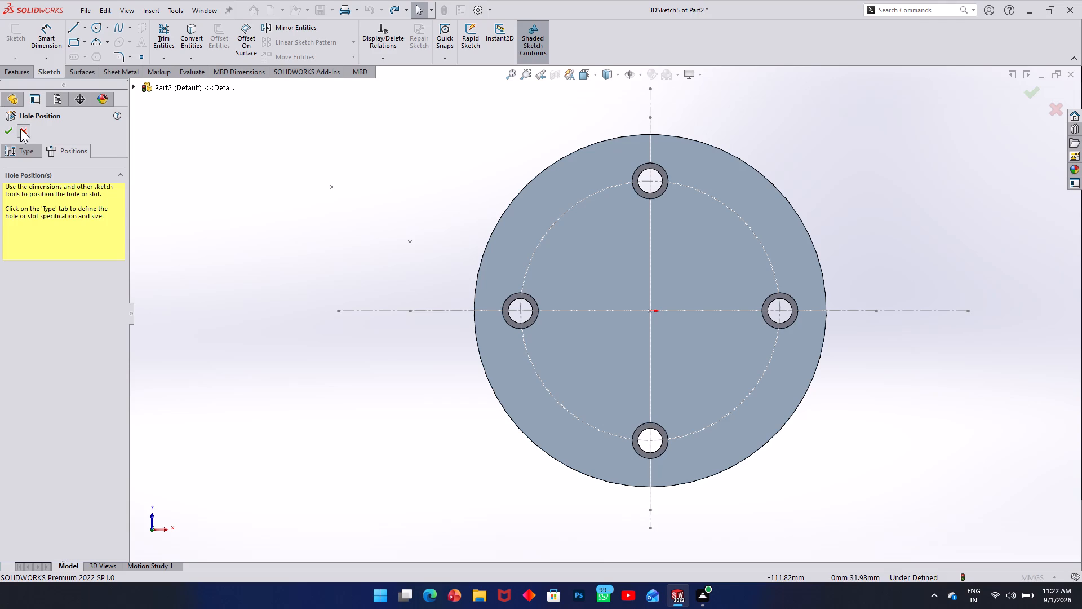
Undo the extra vertical and horizontal centerline sketches added across the disc.
{"action": "key", "text": "ctrl+z"}
{"action": "key", "text": "ctrl+z"}
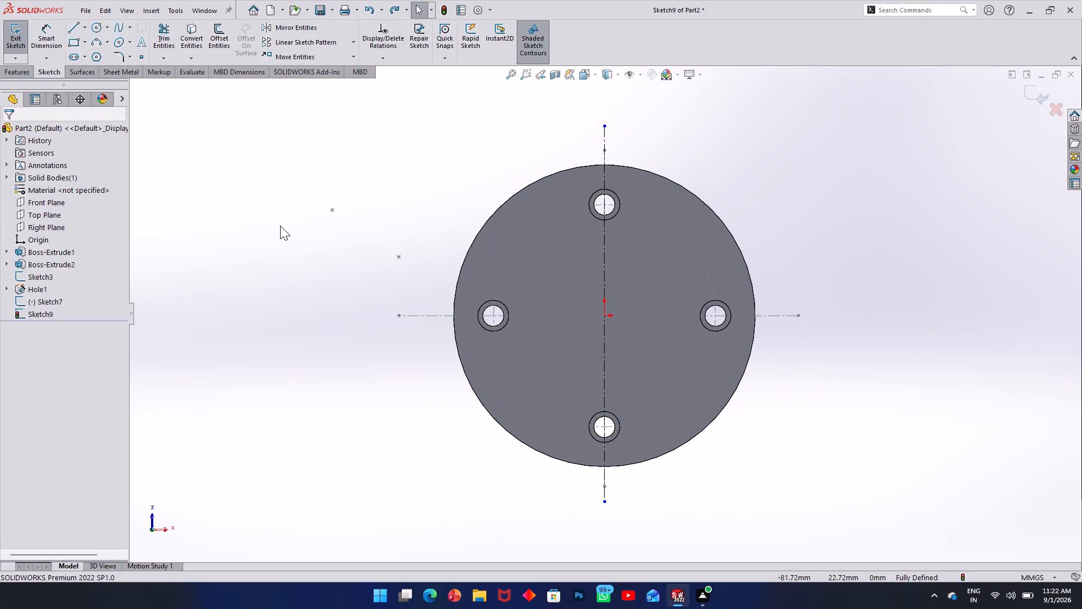
{"action": "key", "text": "ctrl+z"}
{"action": "key", "text": "ctrl+z"}
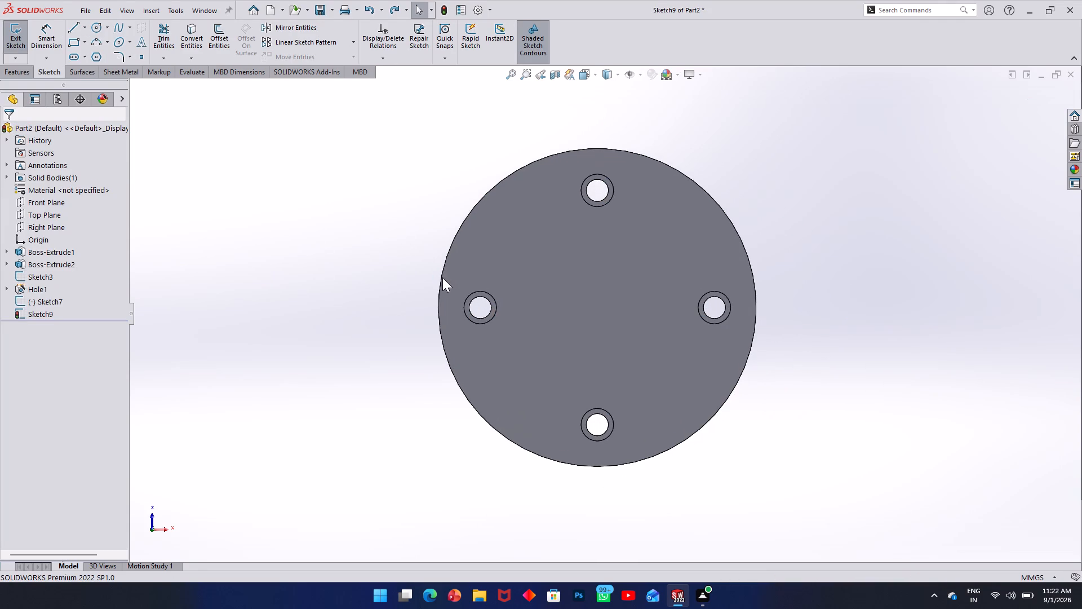
Sketch a circle about 32 mm in diameter, centred on the origin, on the disc's flat face with the counterbores.
{"action": "middle_click_drag", "start_coordinate": [645, 248], "coordinate": [583, 319]}
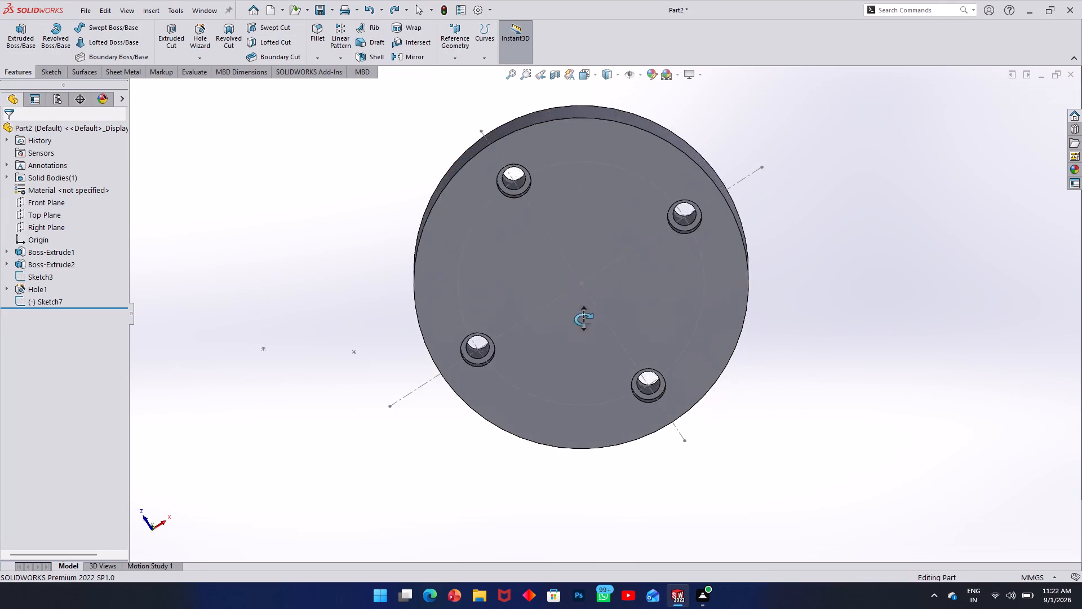
{"action": "middle_click_drag", "start_coordinate": [583, 319], "coordinate": [578, 269]}
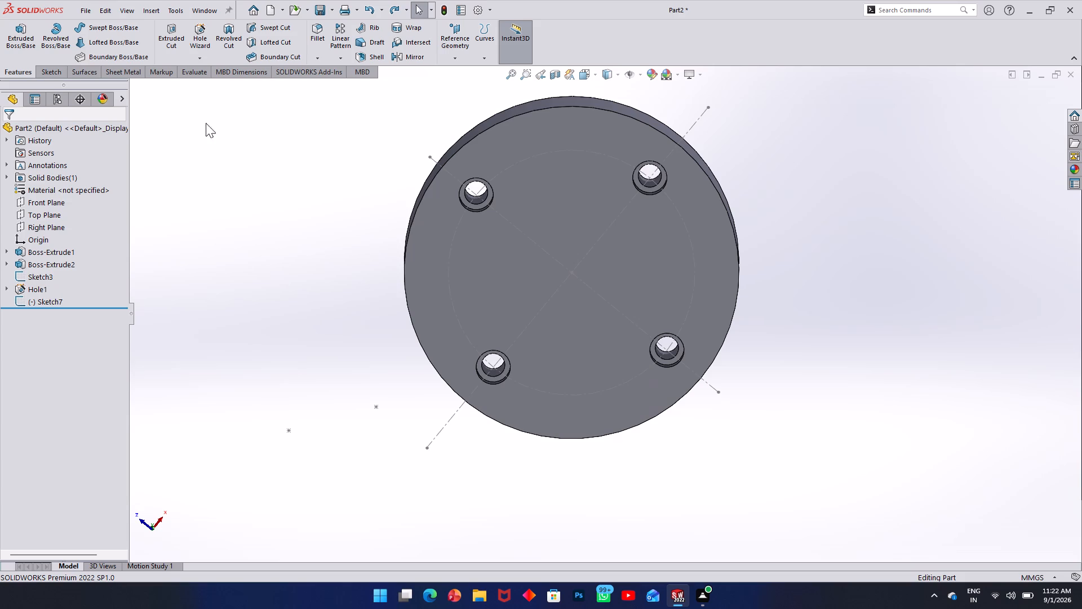
{"action": "left_click", "coordinate": [194, 60]}
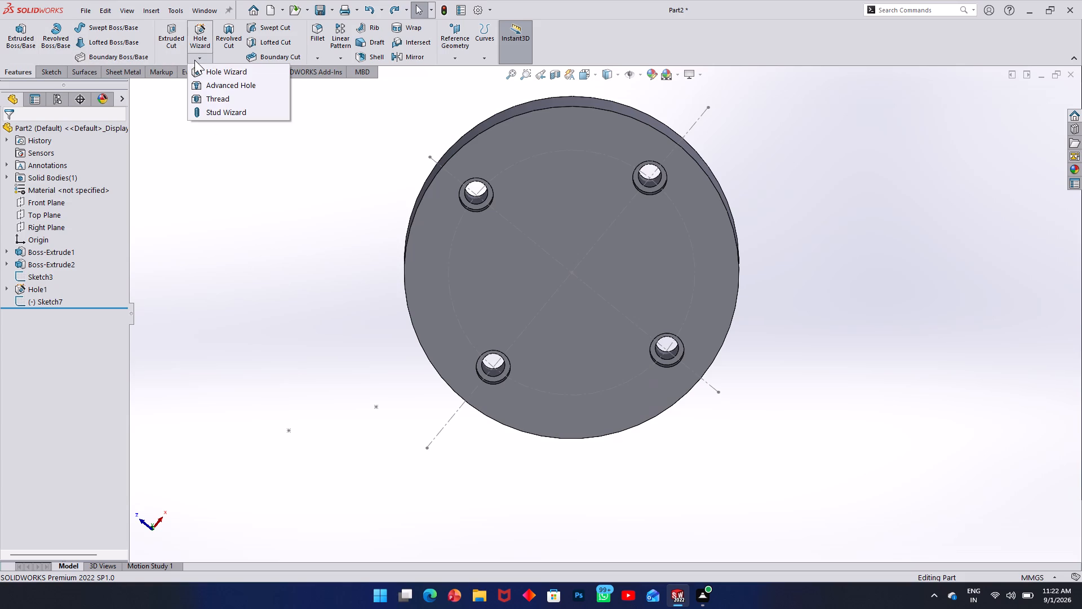
{"action": "left_click", "coordinate": [132, 125]}
{"action": "left_click", "coordinate": [47, 70]}
{"action": "left_click", "coordinate": [5, 25]}
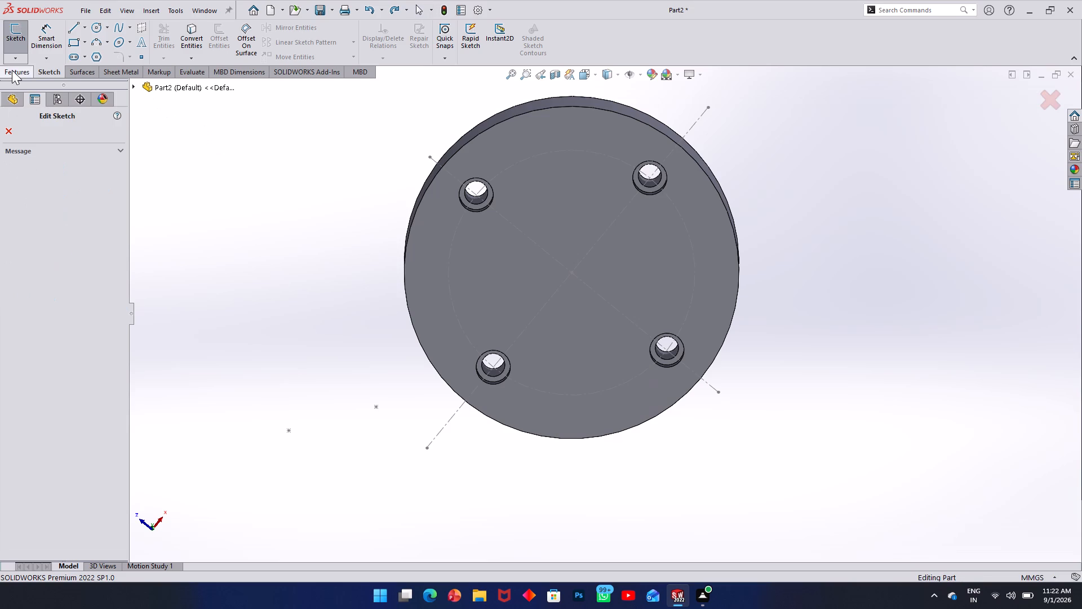
{"action": "left_click", "coordinate": [54, 74]}
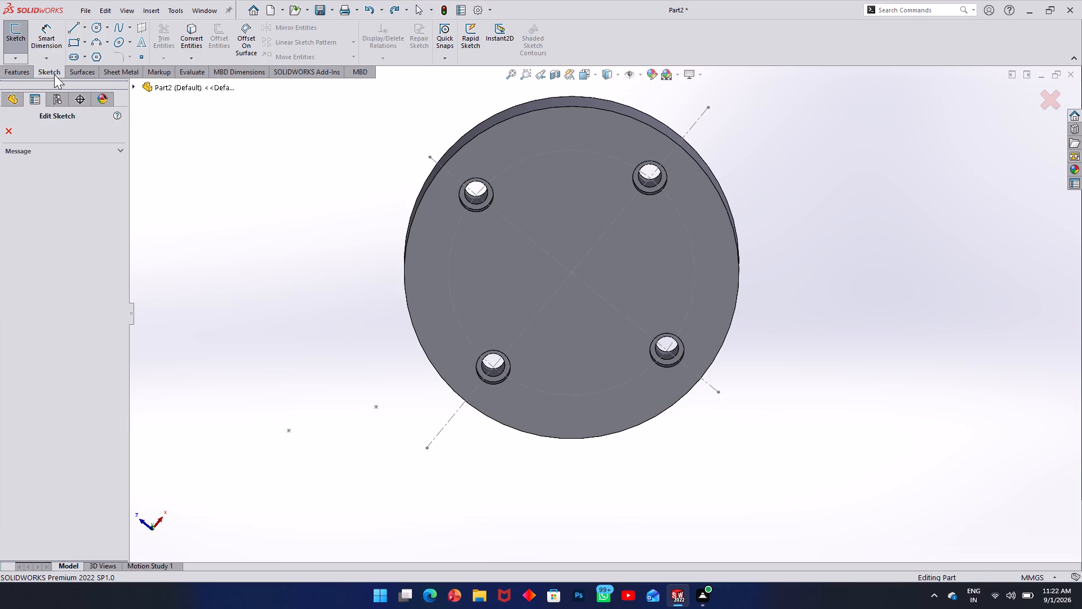
{"action": "left_click", "coordinate": [54, 74]}
{"action": "left_click", "coordinate": [53, 71]}
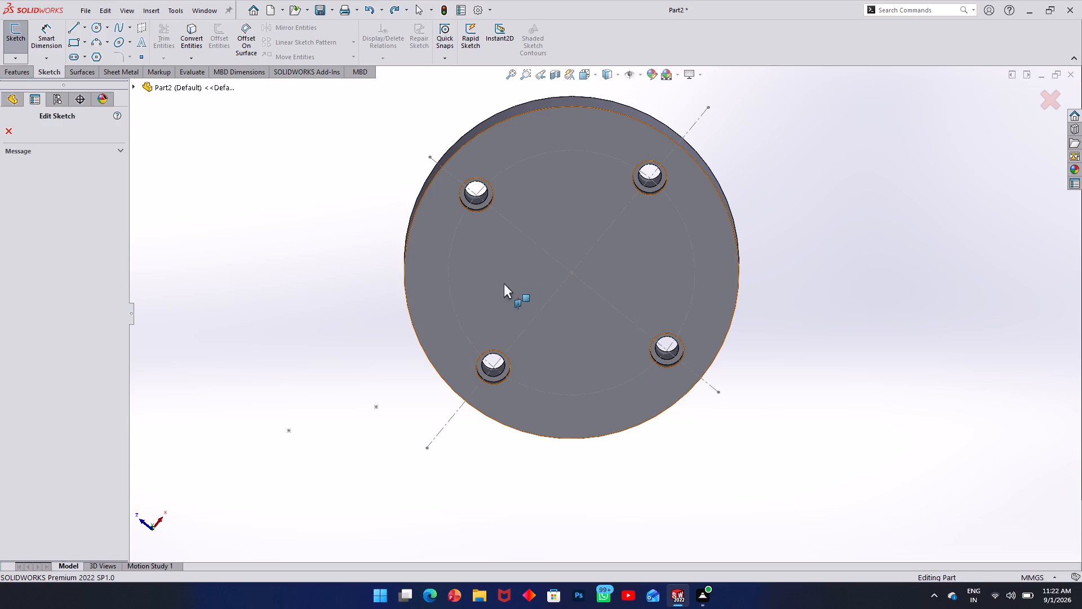
{"action": "left_click", "coordinate": [536, 276]}
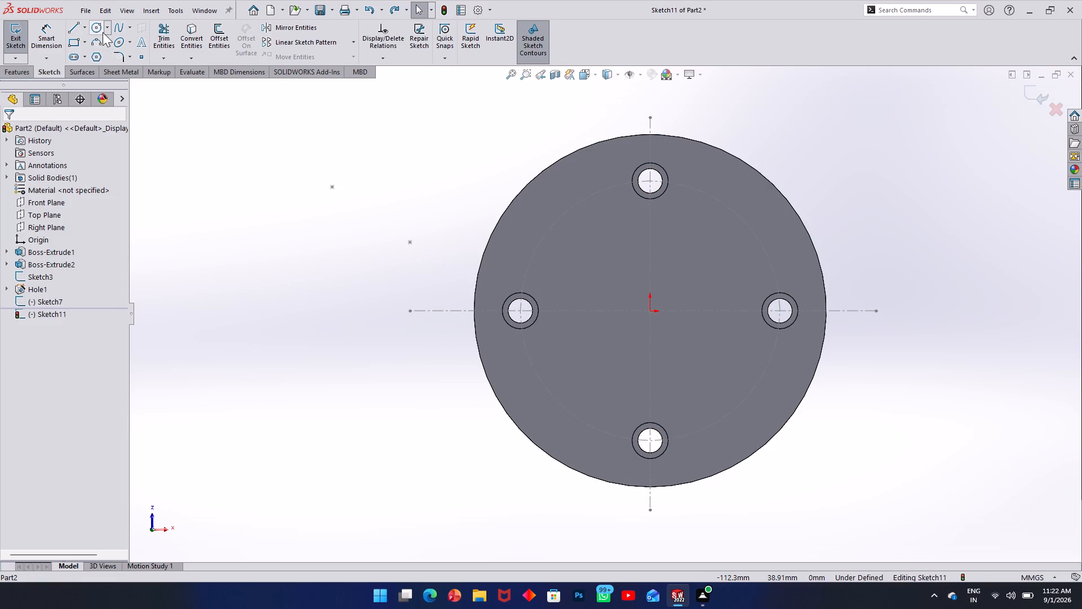
{"action": "left_click", "coordinate": [103, 32]}
{"action": "left_click", "coordinate": [653, 311]}
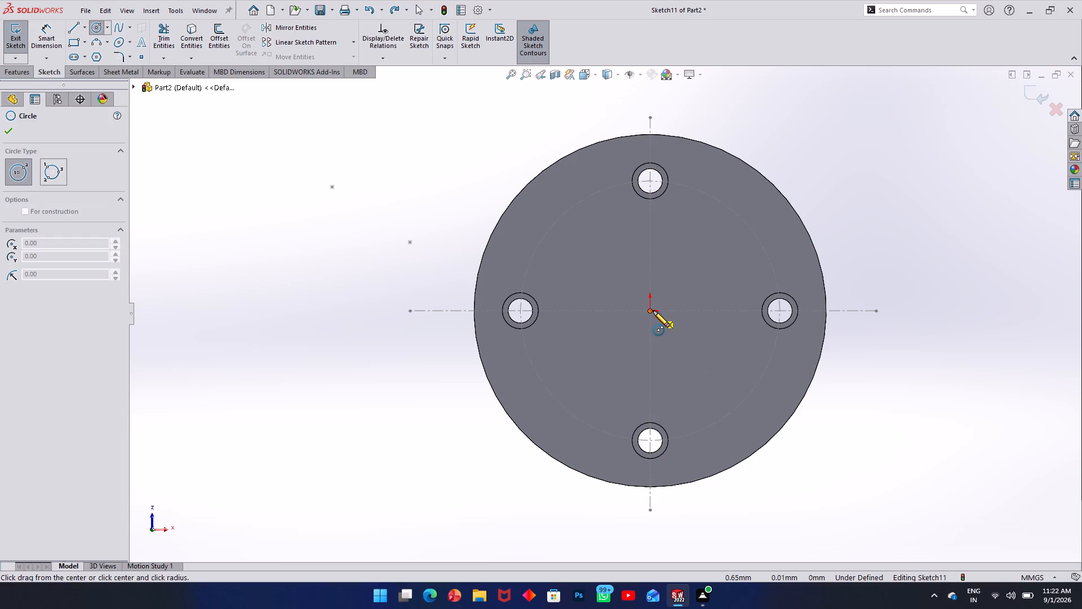
{"action": "left_click", "coordinate": [713, 350]}
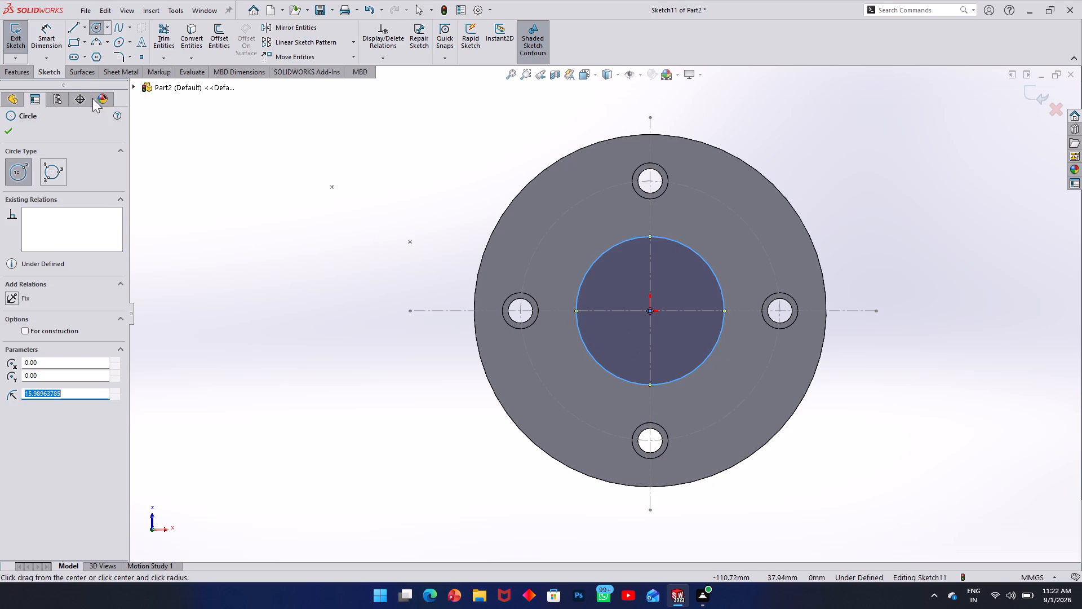
Dimension the central circle's diameter to 38 mm and exit the sketch.
{"action": "left_click", "coordinate": [38, 30]}
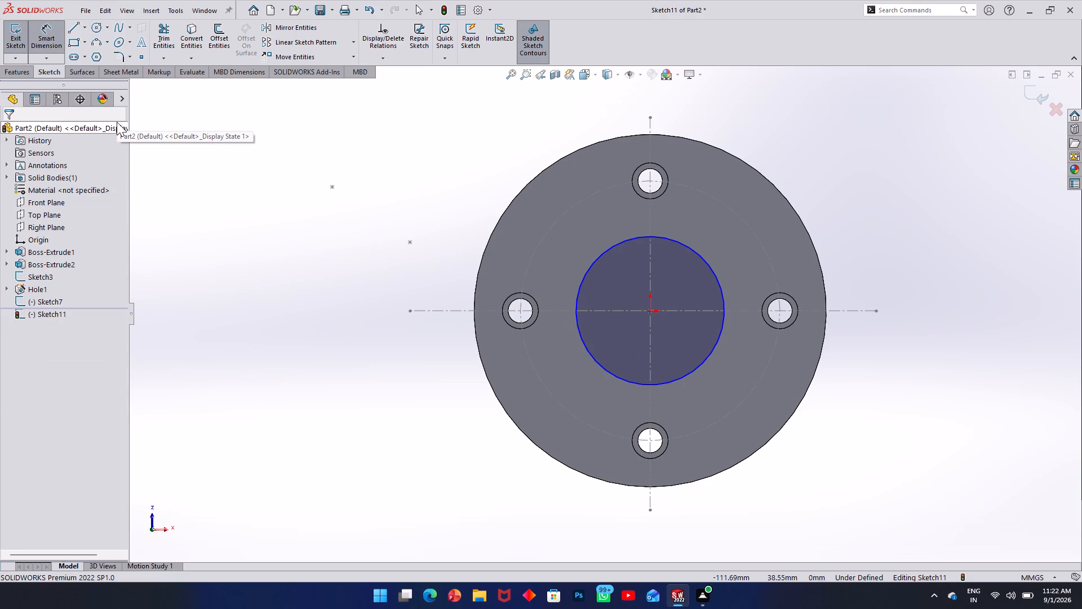
{"action": "left_click", "coordinate": [722, 326]}
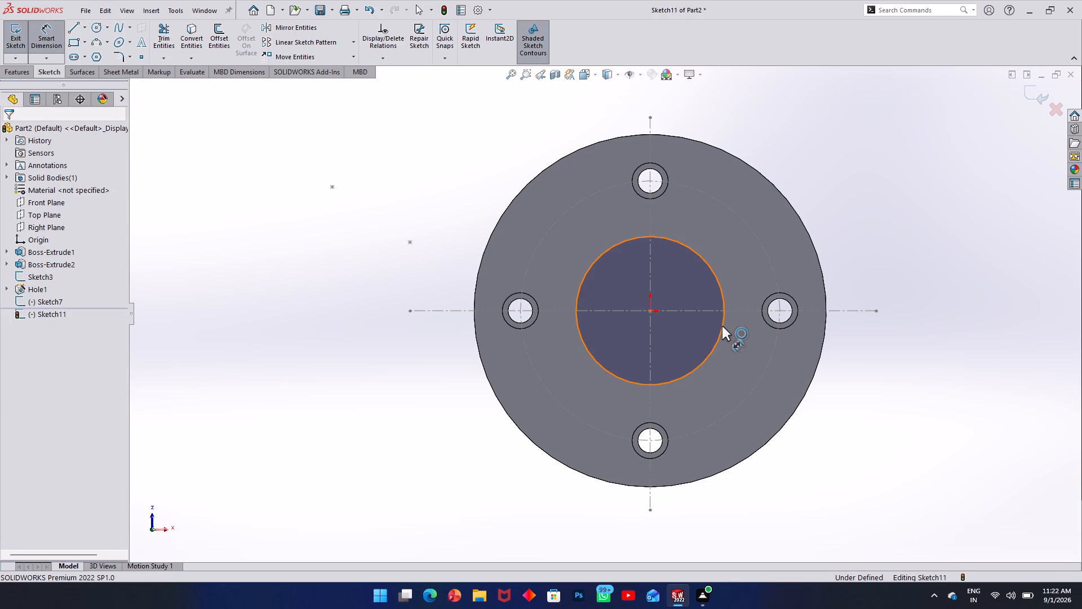
{"action": "left_click", "coordinate": [920, 348]}
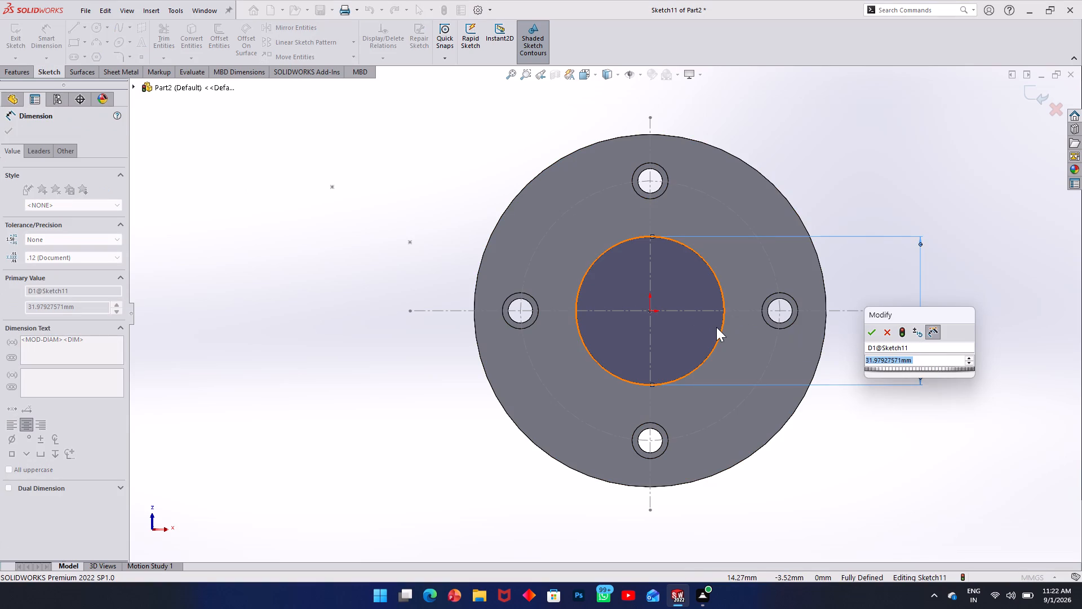
{"action": "key", "text": "3"}
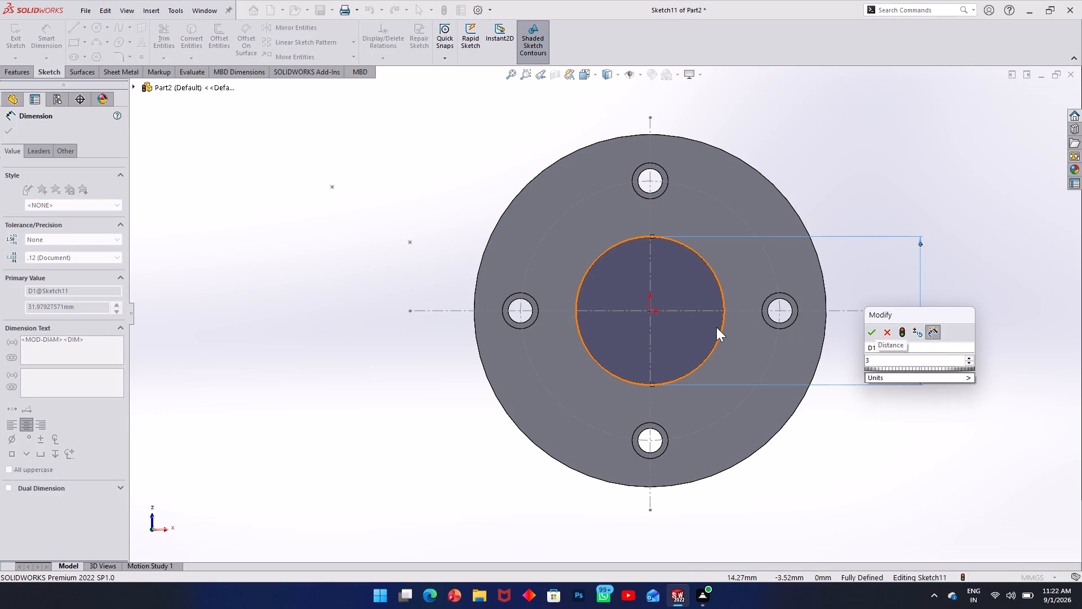
{"action": "key", "text": "8"}
{"action": "key", "text": "Return"}
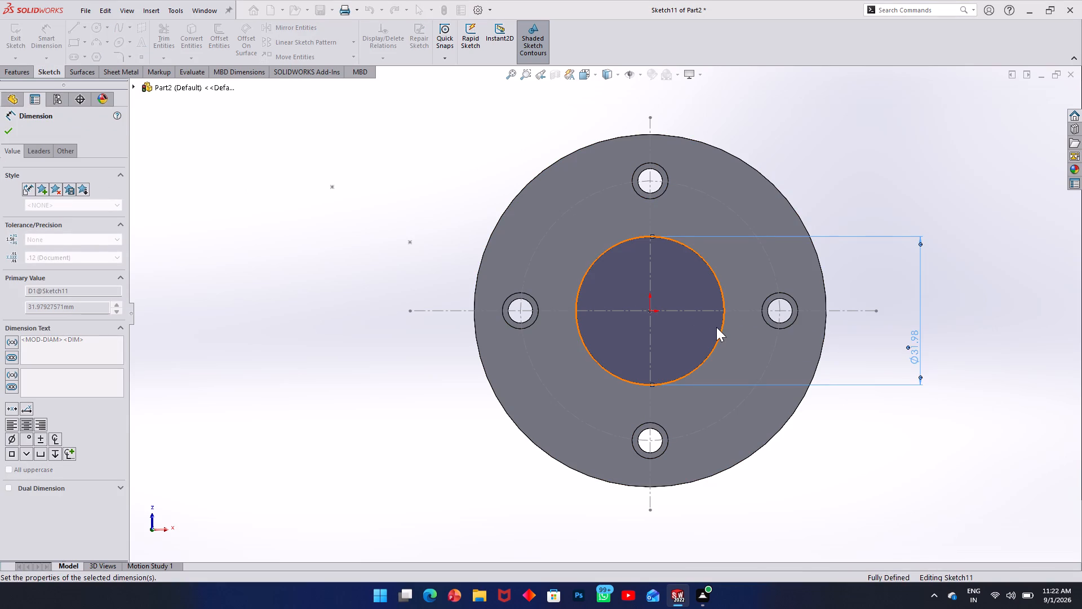
{"action": "left_click", "coordinate": [7, 129]}
{"action": "left_click", "coordinate": [7, 48]}
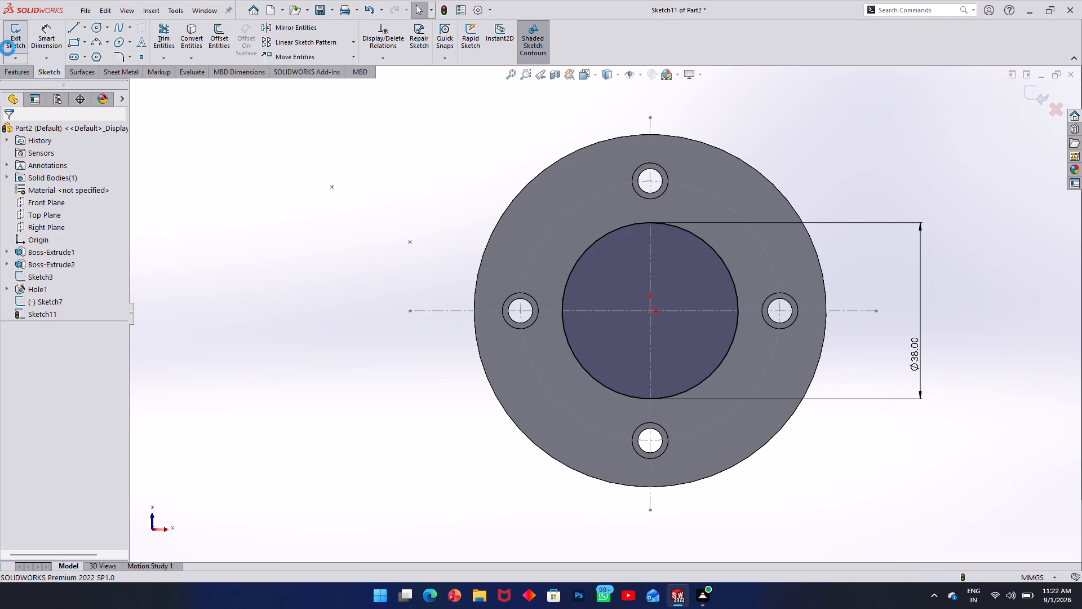
Cut-extrude the 38 mm circle into the disc with a Mid Plane depth of 16 mm.
{"action": "middle_click_drag", "start_coordinate": [249, 353], "coordinate": [234, 219]}
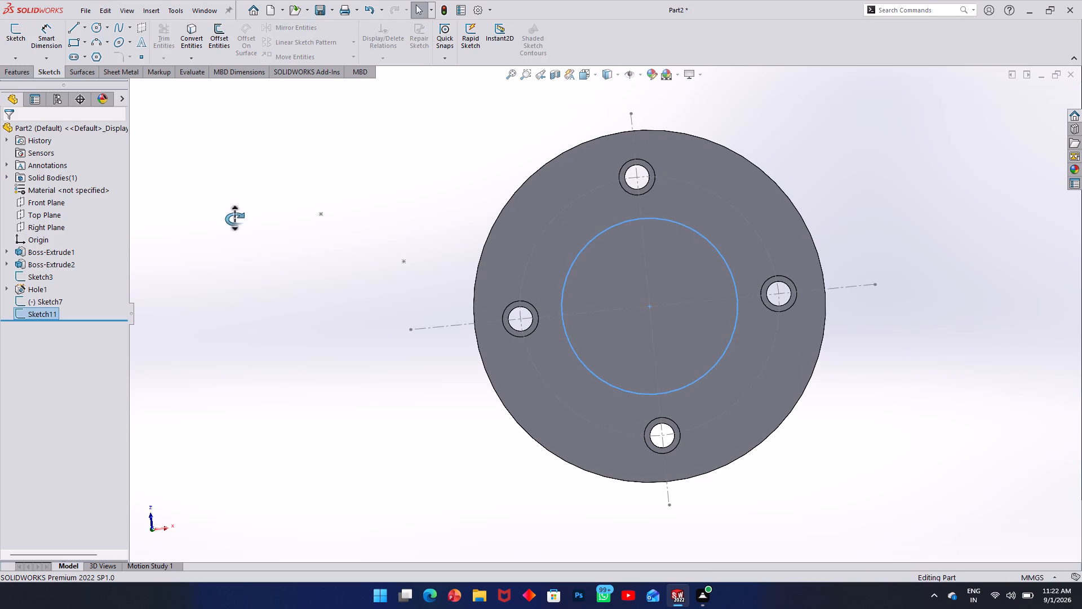
{"action": "middle_click_drag", "start_coordinate": [234, 219], "coordinate": [242, 74]}
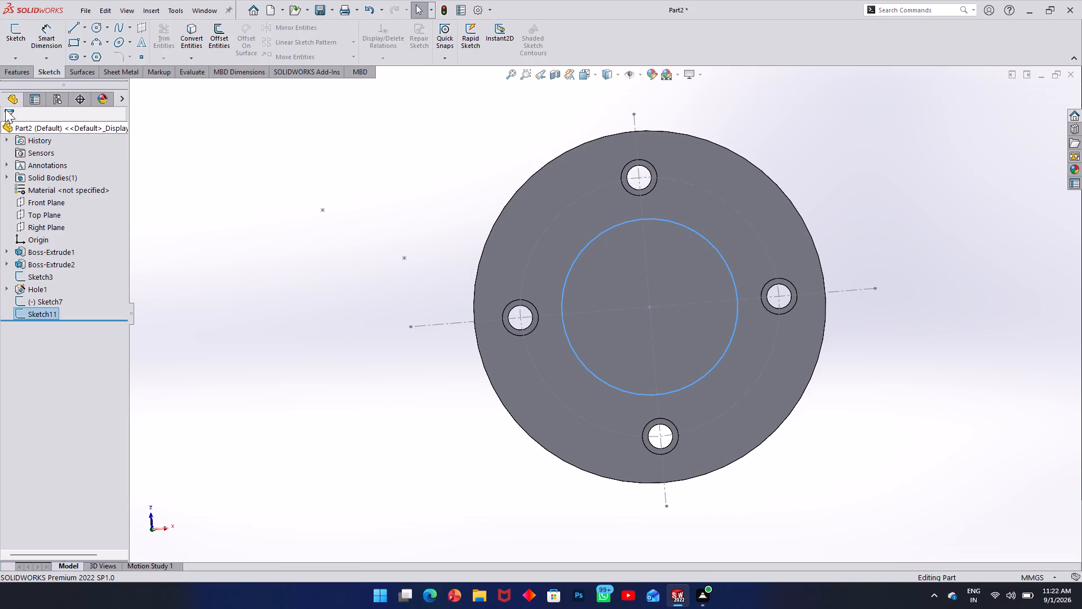
{"action": "left_click", "coordinate": [5, 71]}
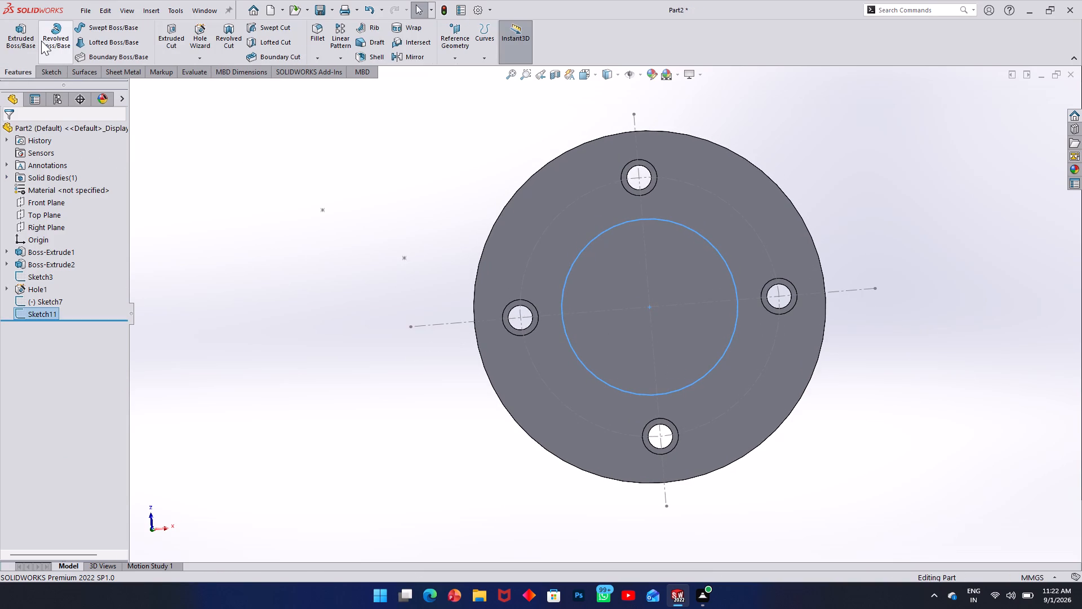
{"action": "left_click", "coordinate": [164, 37]}
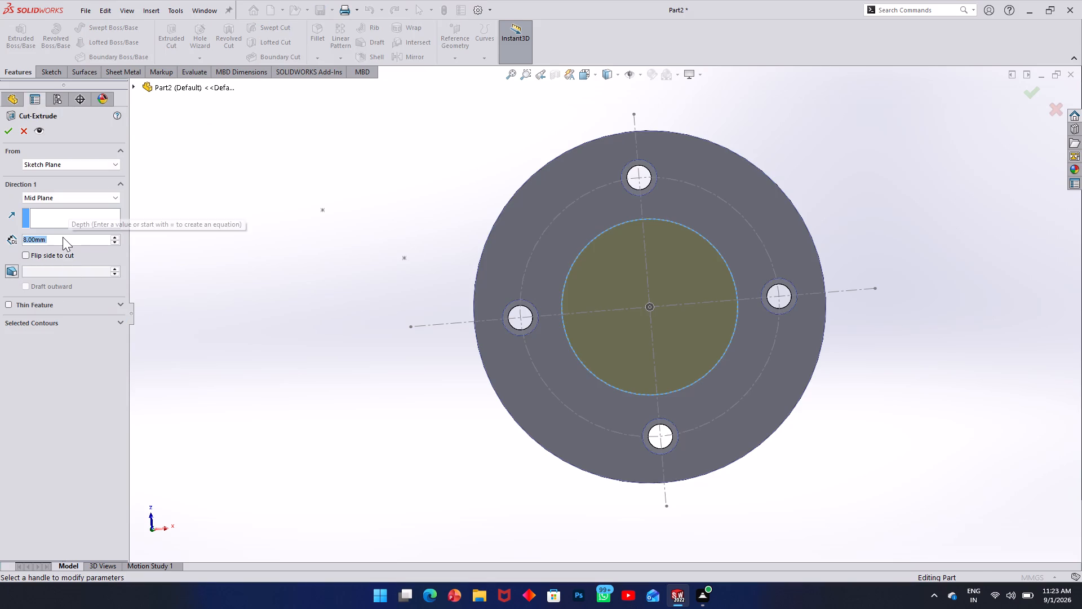
{"action": "type", "text": "16"}
{"action": "key", "text": "Return"}
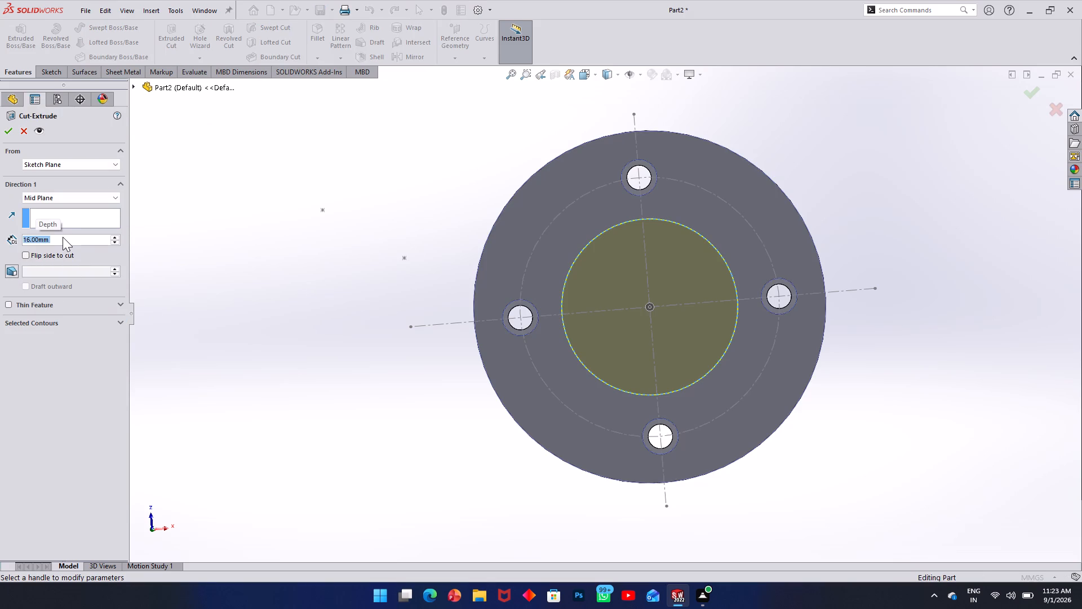
{"action": "middle_click_drag", "start_coordinate": [520, 293], "coordinate": [499, 450]}
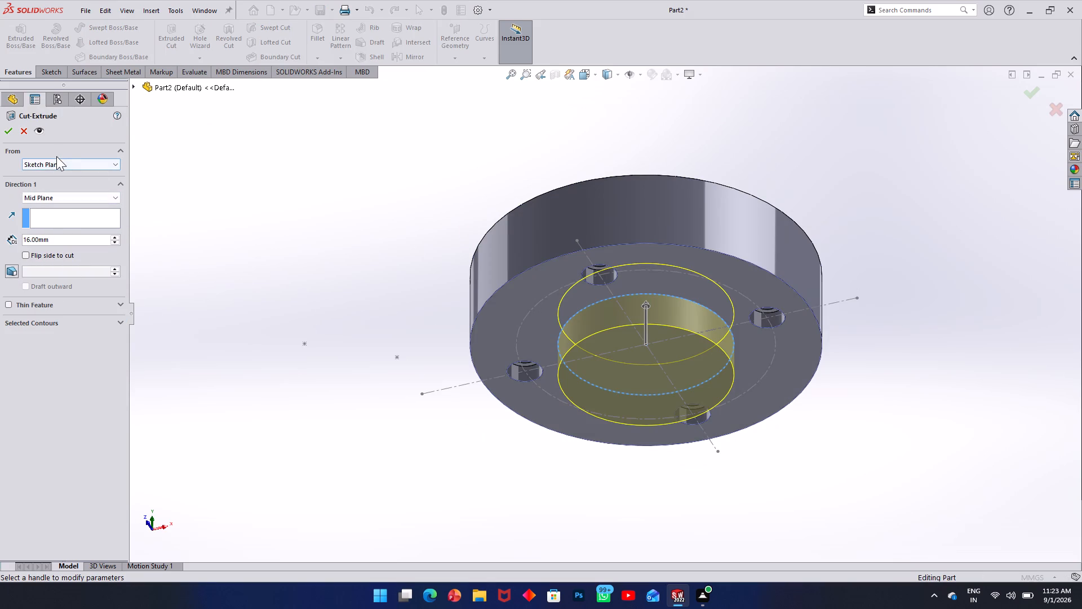
{"action": "middle_click_drag", "start_coordinate": [413, 183], "coordinate": [442, 307]}
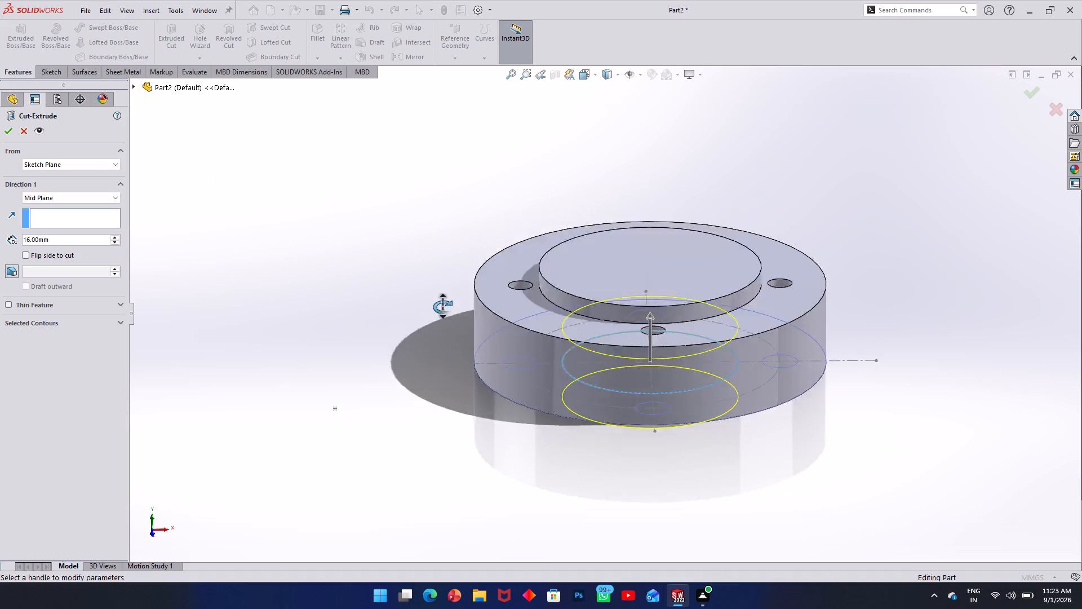
{"action": "middle_click_drag", "start_coordinate": [442, 307], "coordinate": [485, 36]}
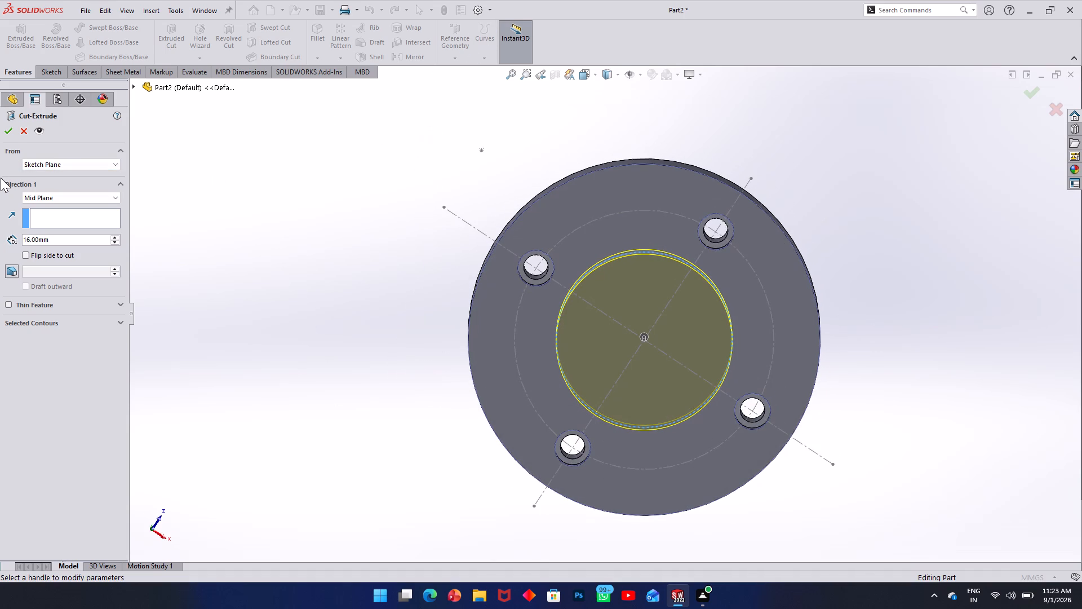
{"action": "left_click", "coordinate": [10, 130]}
{"action": "left_click", "coordinate": [240, 307]}
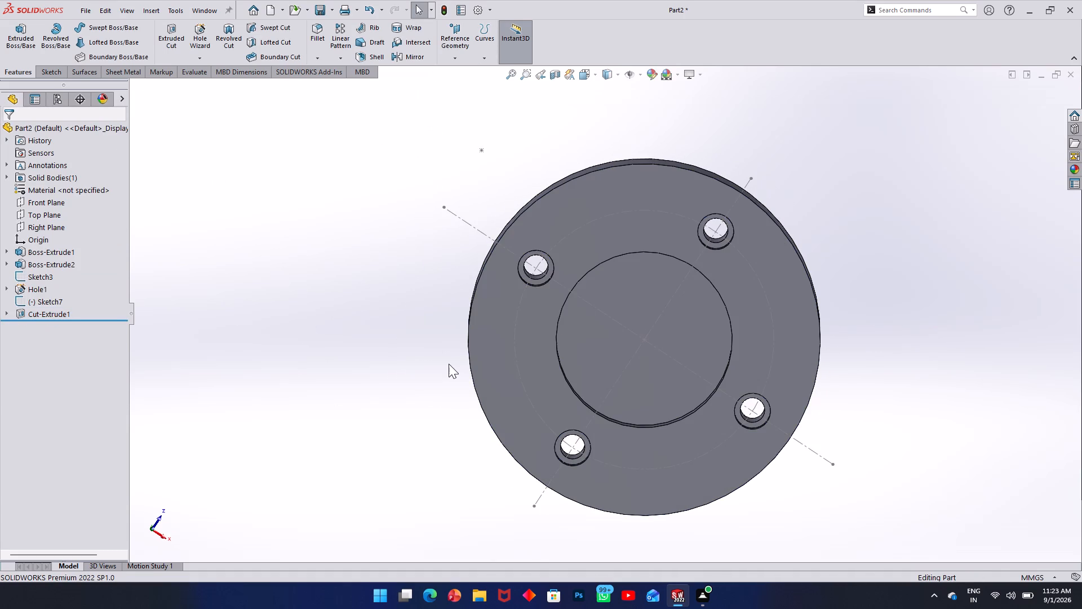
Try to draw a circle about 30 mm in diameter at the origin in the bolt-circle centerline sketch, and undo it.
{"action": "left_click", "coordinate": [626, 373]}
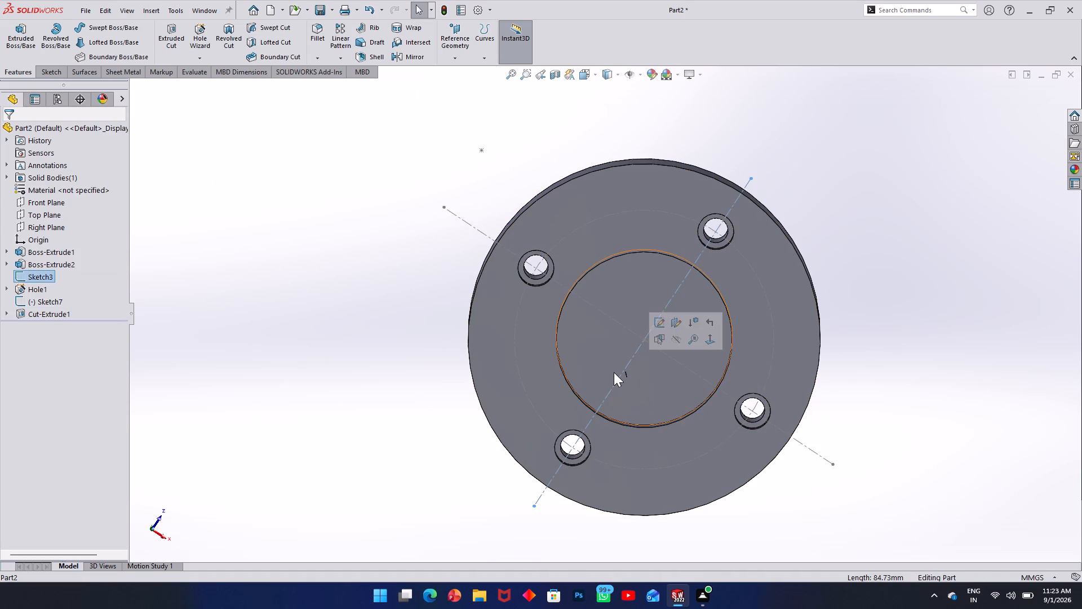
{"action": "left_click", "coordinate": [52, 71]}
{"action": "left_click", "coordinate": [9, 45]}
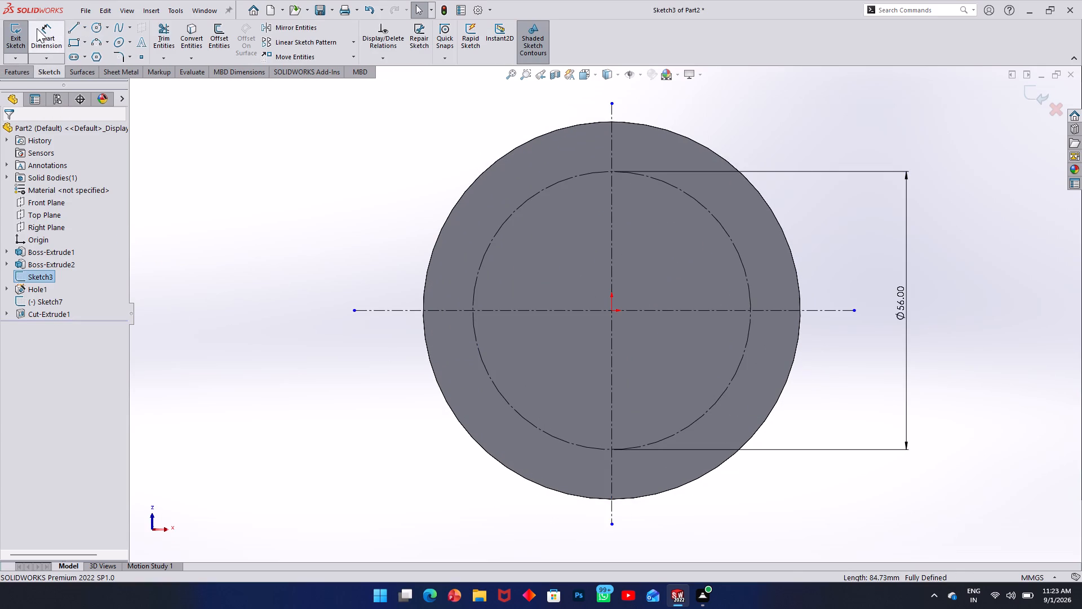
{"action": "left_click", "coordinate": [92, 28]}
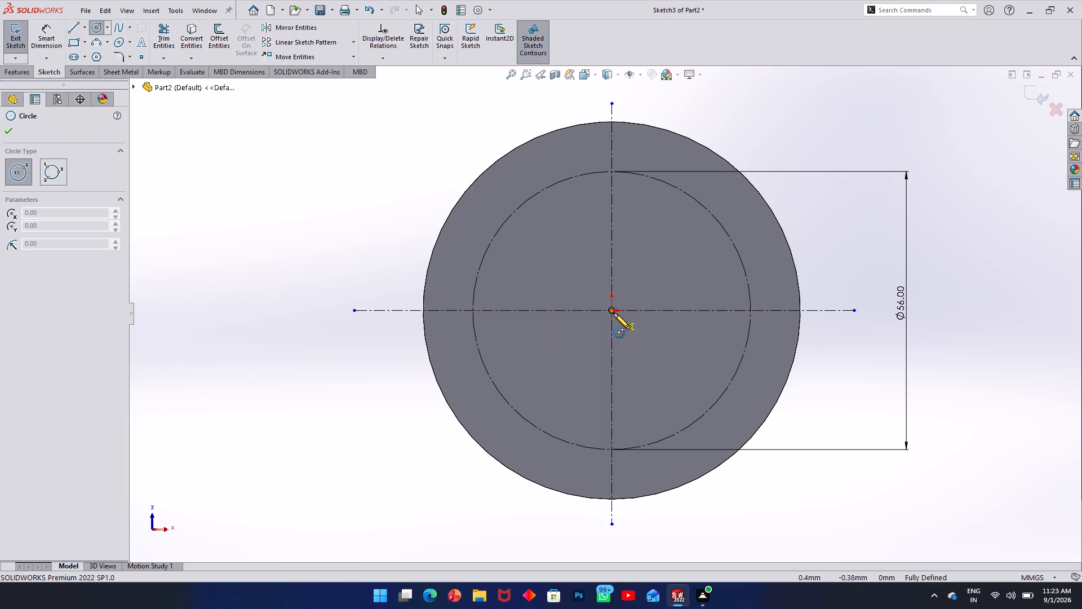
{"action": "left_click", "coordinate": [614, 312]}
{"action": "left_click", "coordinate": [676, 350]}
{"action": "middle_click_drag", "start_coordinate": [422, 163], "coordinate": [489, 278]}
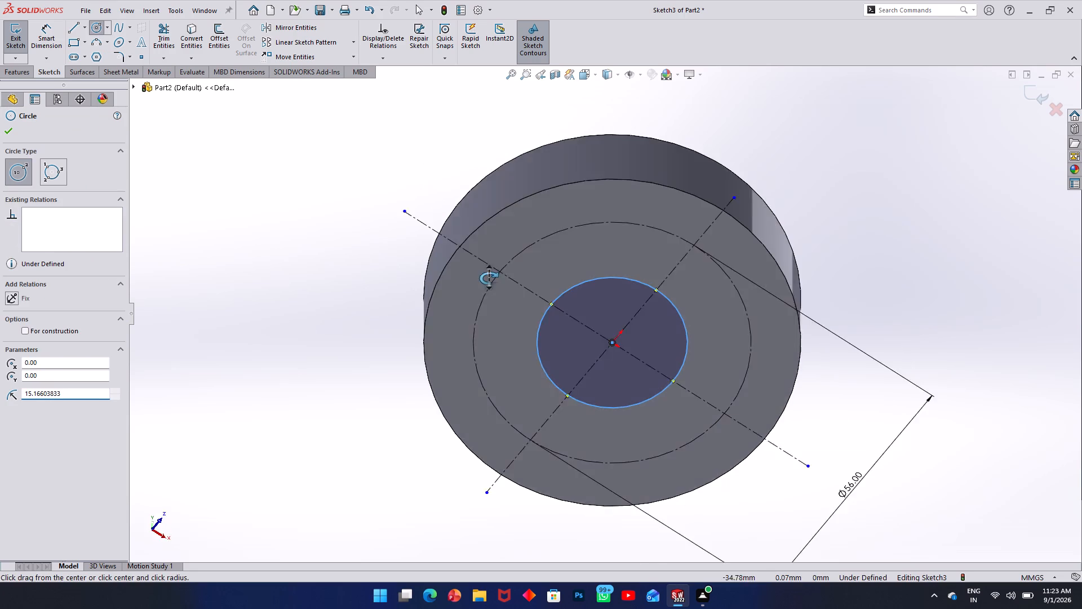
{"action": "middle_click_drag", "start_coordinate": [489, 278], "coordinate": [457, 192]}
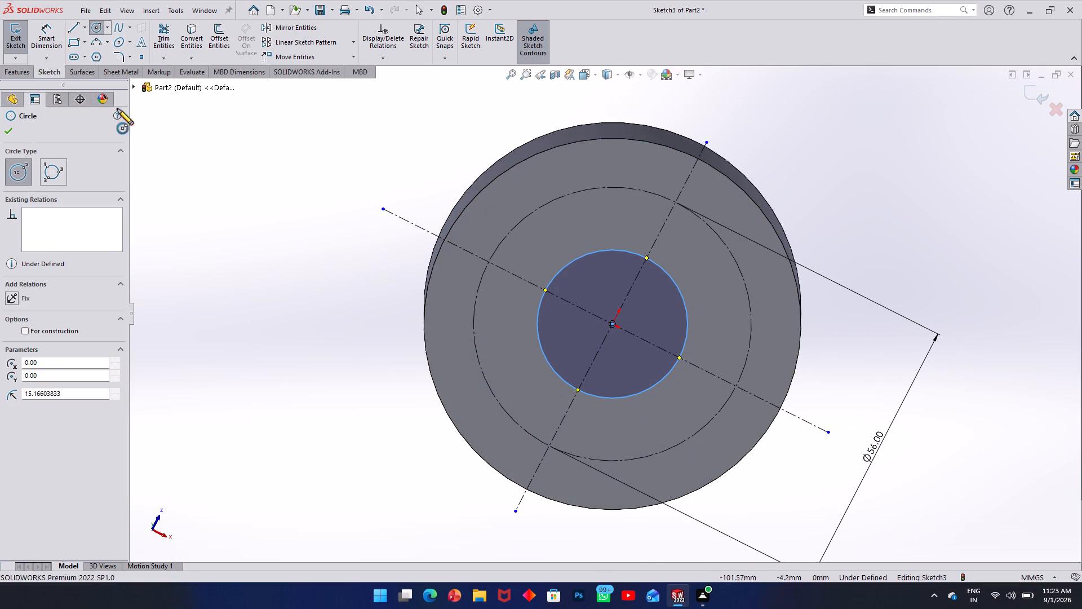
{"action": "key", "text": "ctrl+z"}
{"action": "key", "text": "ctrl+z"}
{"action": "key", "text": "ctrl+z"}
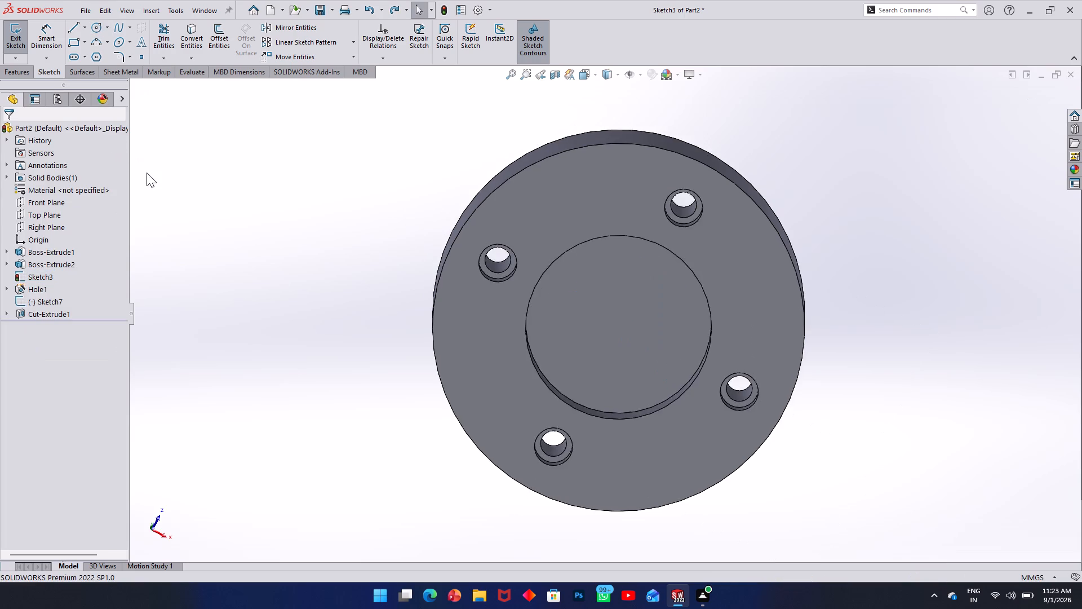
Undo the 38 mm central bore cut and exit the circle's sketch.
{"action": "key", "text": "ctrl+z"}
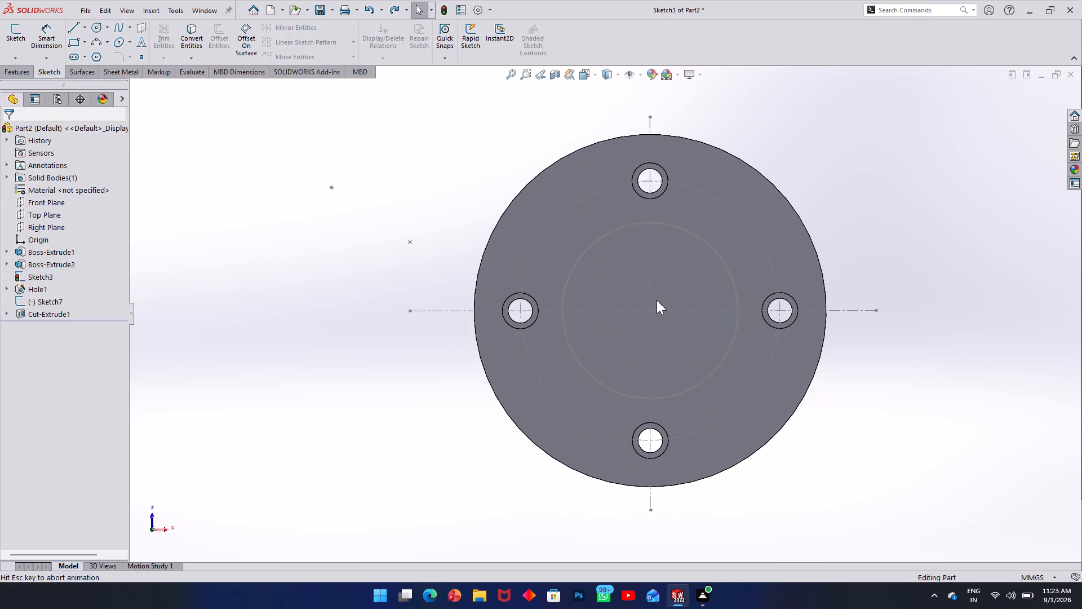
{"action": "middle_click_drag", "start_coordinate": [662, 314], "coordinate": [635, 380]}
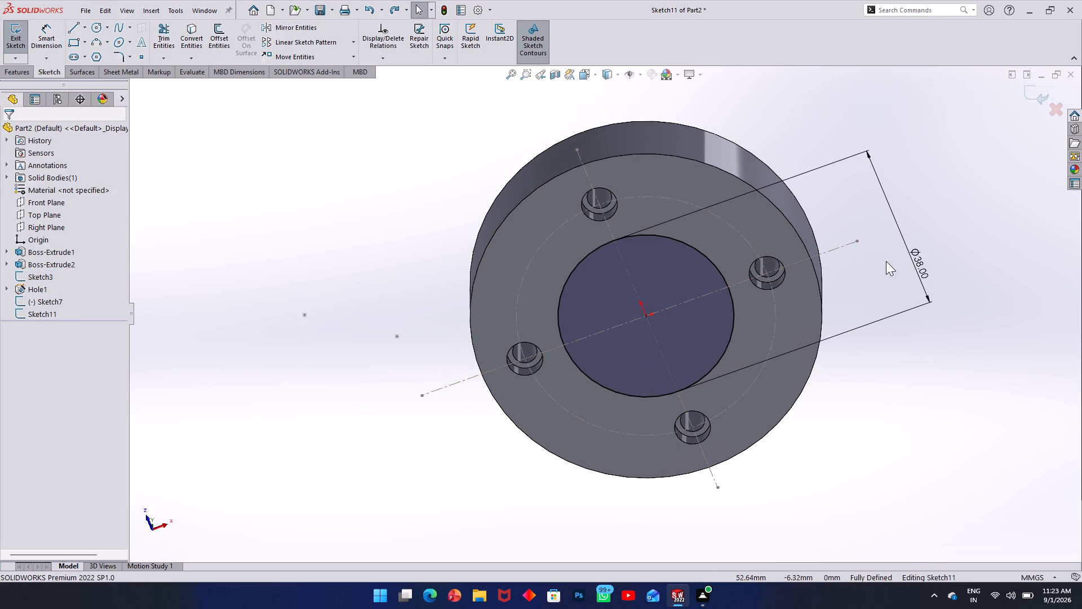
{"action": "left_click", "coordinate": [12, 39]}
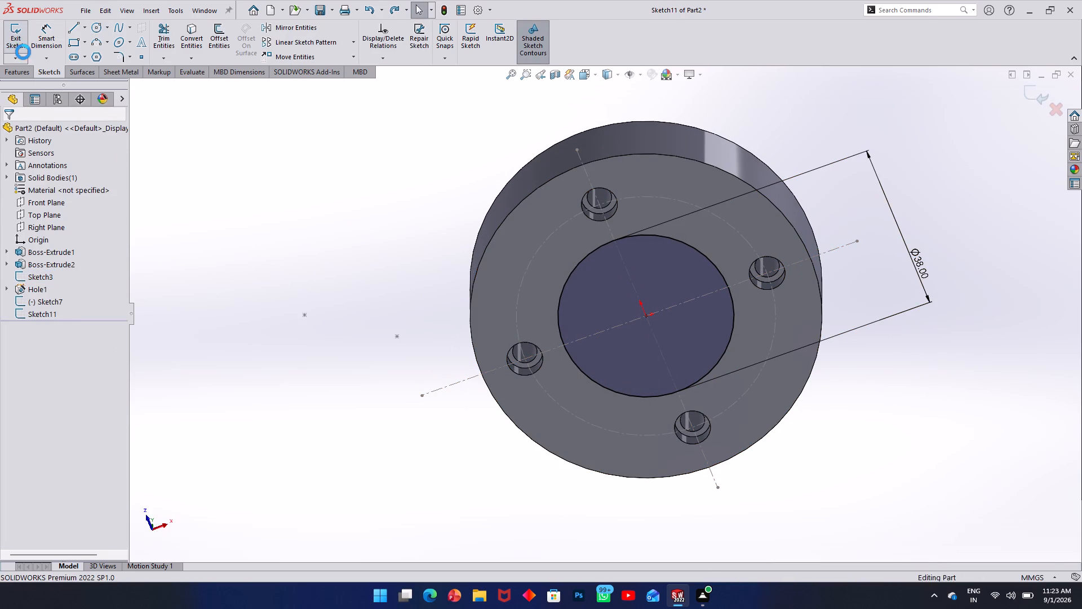
Cut-extrude the 38 mm circle into the disc's counterbored face with a Mid Plane depth of 16 mm.
{"action": "middle_click_drag", "start_coordinate": [385, 232], "coordinate": [393, 406]}
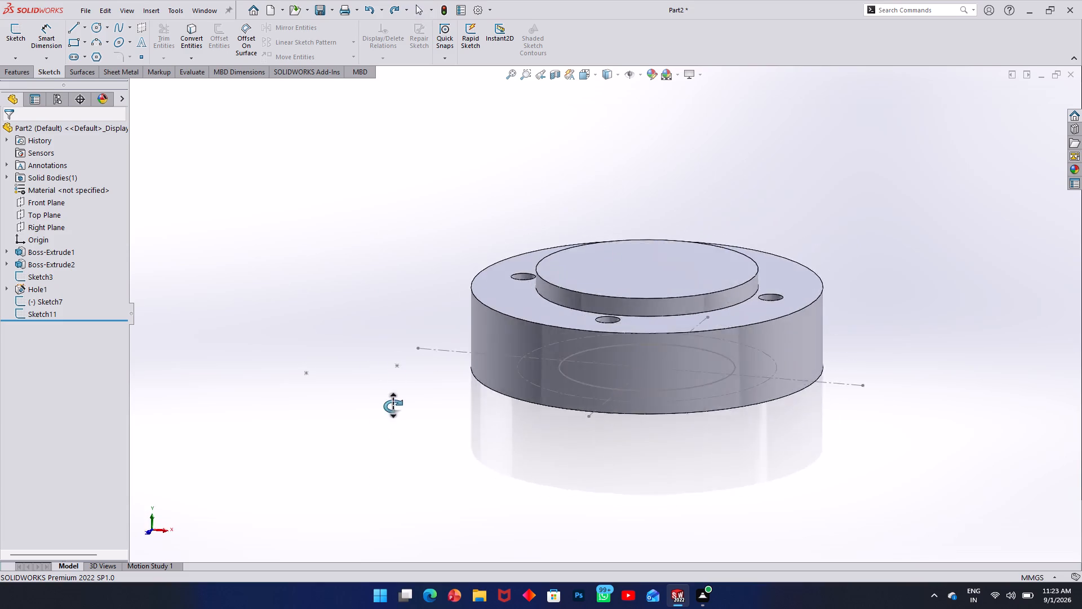
{"action": "middle_click_drag", "start_coordinate": [393, 406], "coordinate": [391, 229]}
{"action": "scroll", "coordinate": [391, 229], "scroll_direction": "down", "scroll_amount": 1}
{"action": "left_click", "coordinate": [8, 72]}
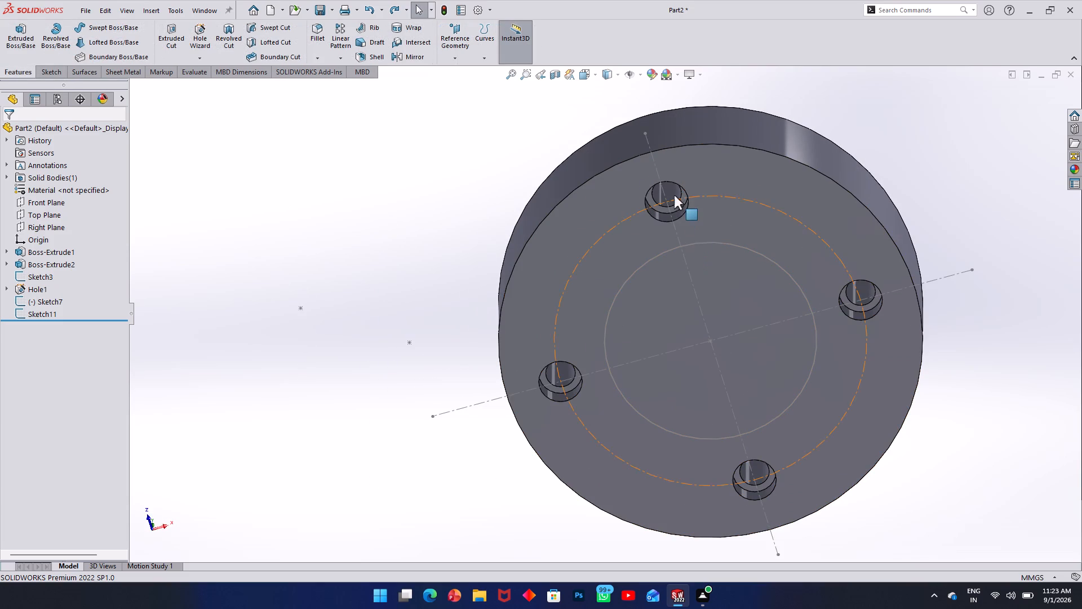
{"action": "left_click", "coordinate": [694, 246]}
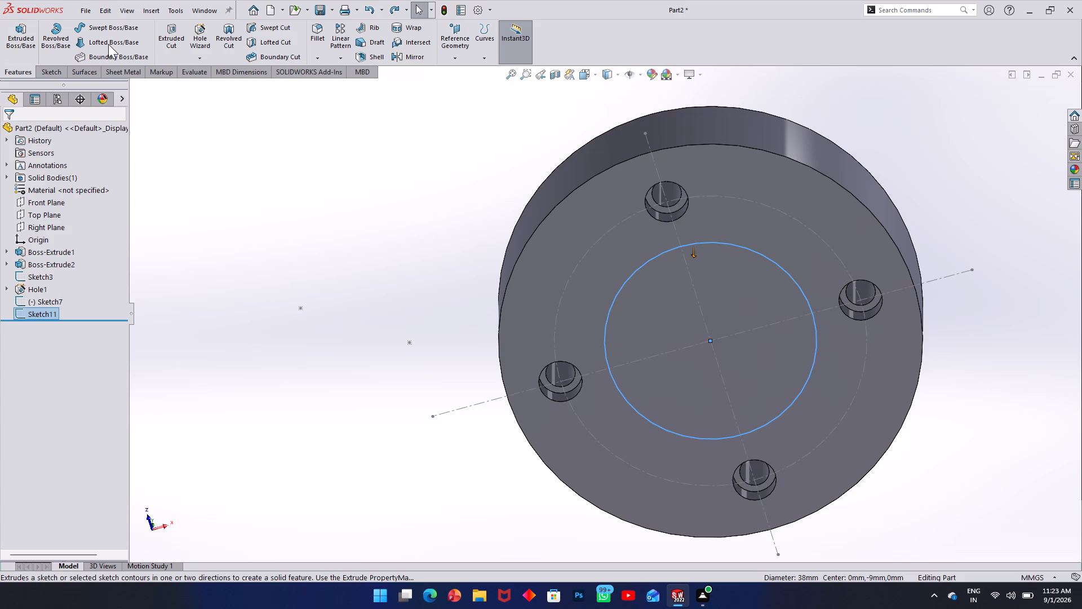
{"action": "left_click", "coordinate": [188, 50]}
{"action": "left_click", "coordinate": [179, 50]}
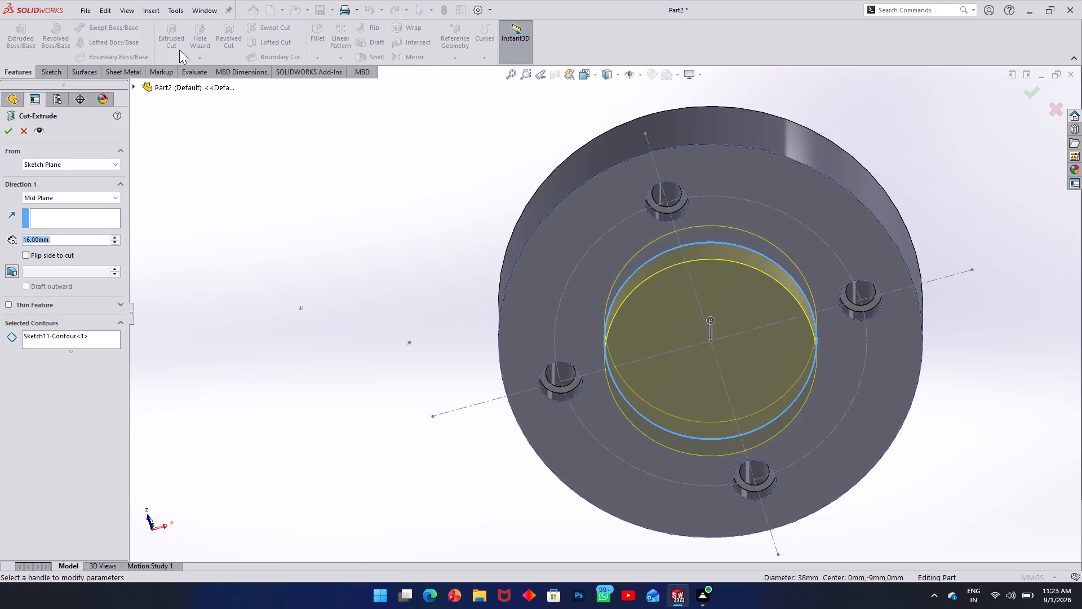
{"action": "scroll", "coordinate": [489, 334], "scroll_direction": "up", "scroll_amount": 1}
{"action": "middle_click_drag", "start_coordinate": [491, 334], "coordinate": [500, 218]}
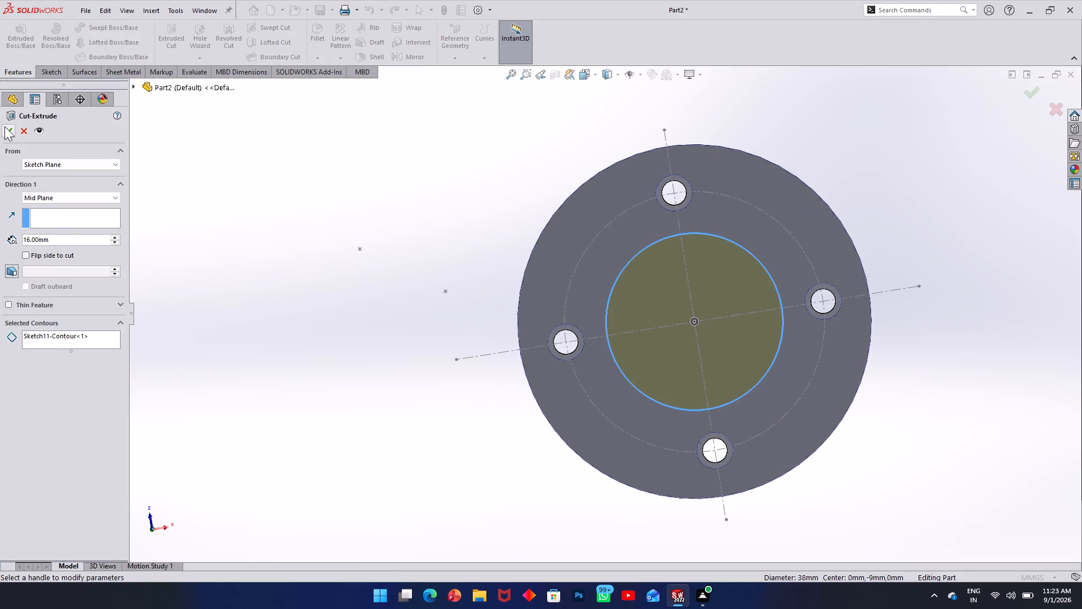
{"action": "left_click", "coordinate": [7, 127]}
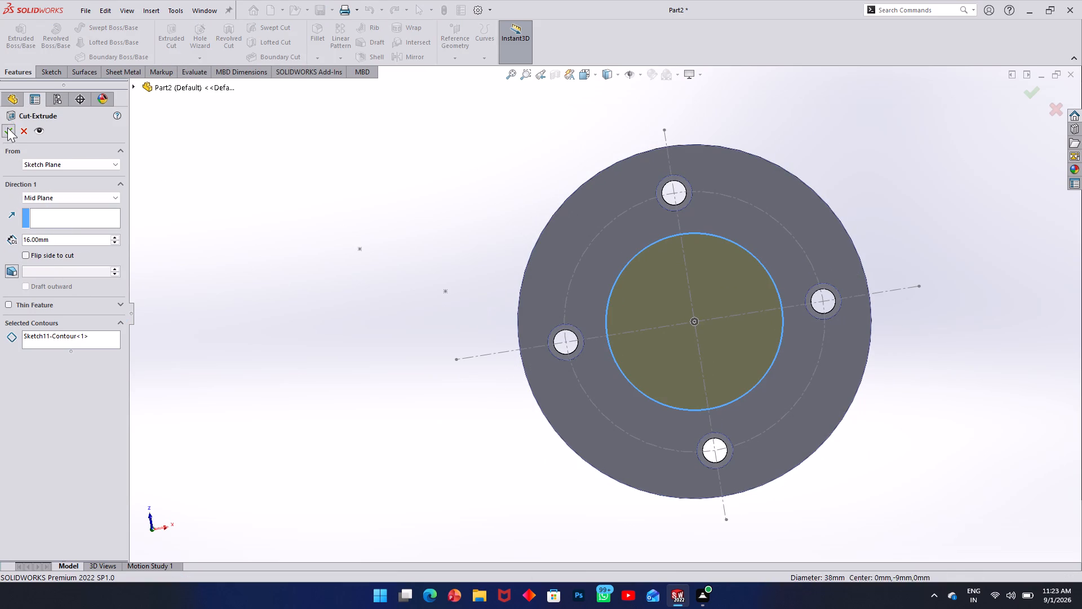
{"action": "middle_click_drag", "start_coordinate": [601, 263], "coordinate": [574, 315]}
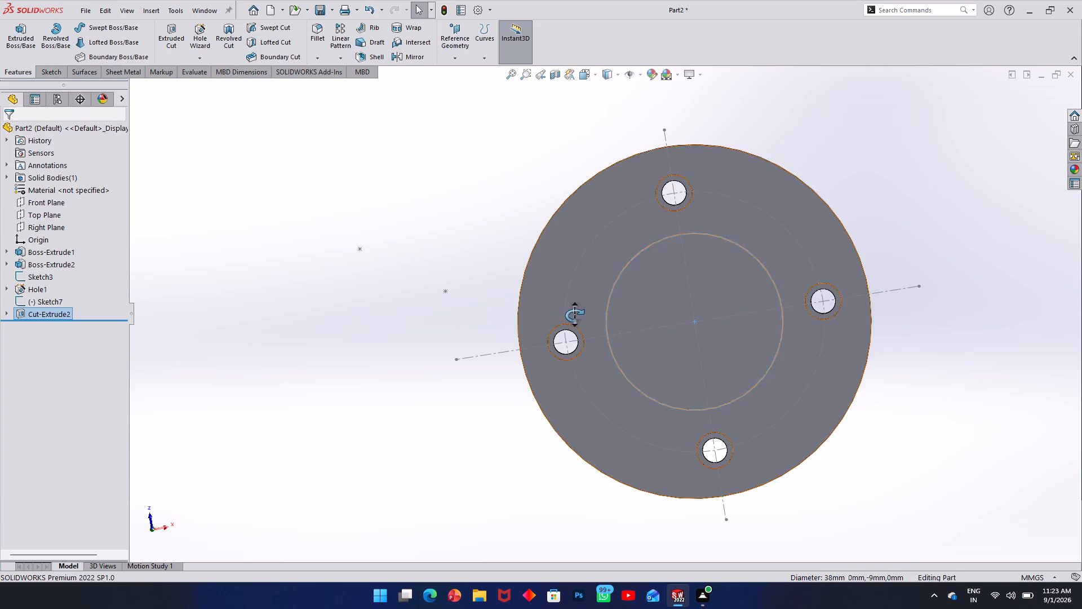
{"action": "middle_click_drag", "start_coordinate": [574, 315], "coordinate": [560, 376]}
{"action": "left_click", "coordinate": [345, 308]}
Sketch a circle about 25 mm in diameter, centred on the origin, on the floor of the 38 mm bore.
{"action": "left_click", "coordinate": [724, 334]}
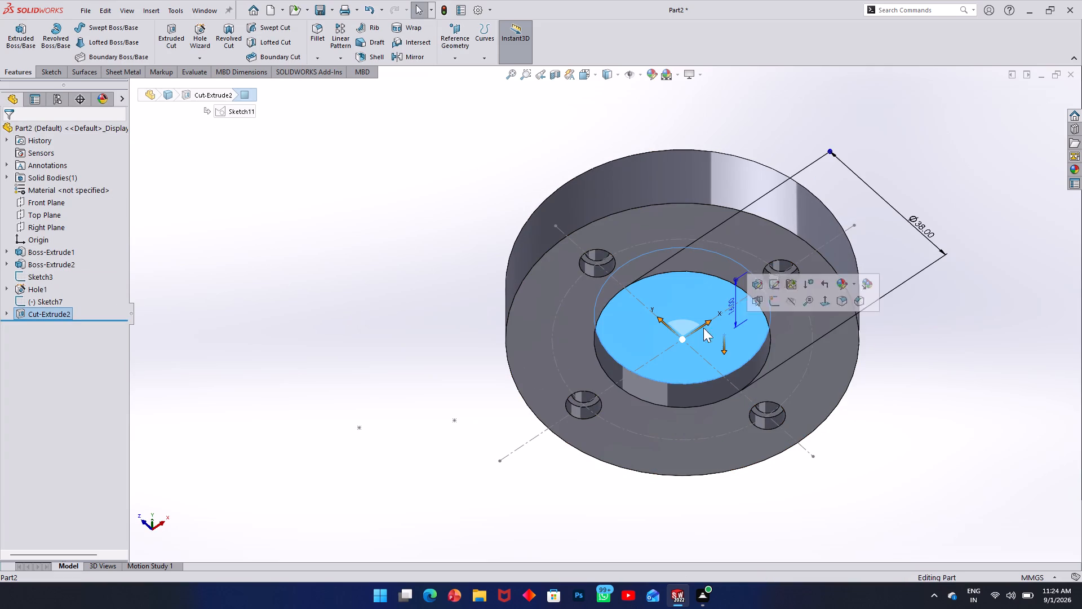
{"action": "left_click", "coordinate": [46, 74]}
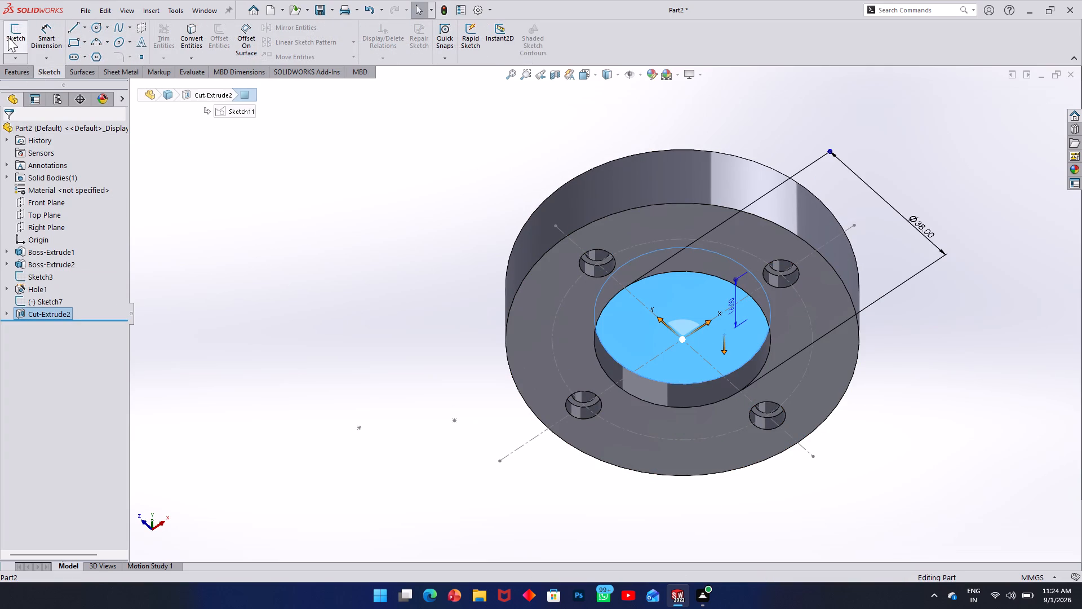
{"action": "left_click", "coordinate": [8, 37]}
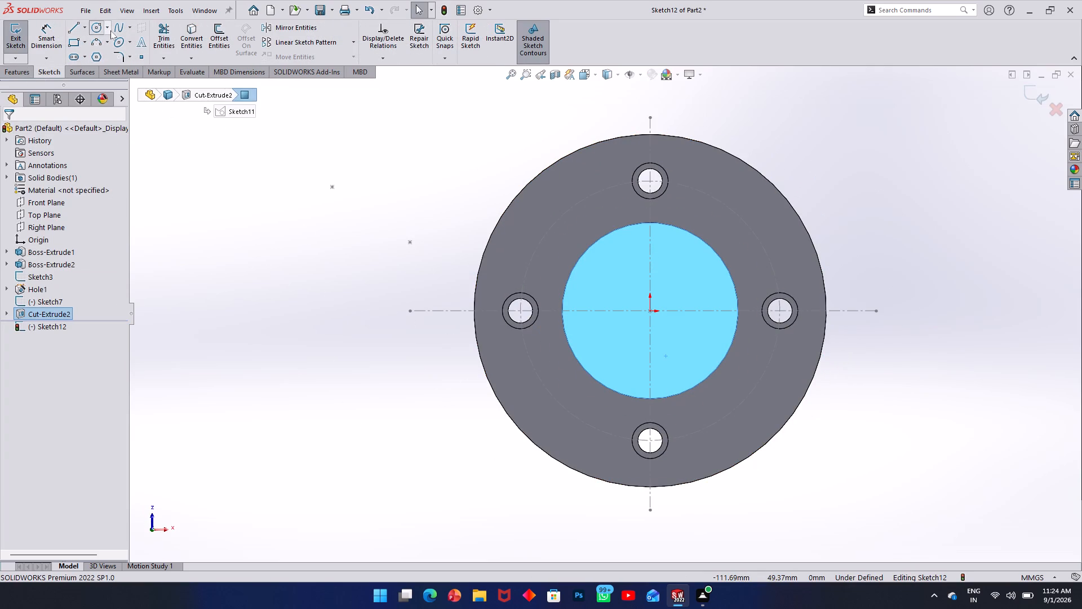
{"action": "left_click", "coordinate": [99, 29]}
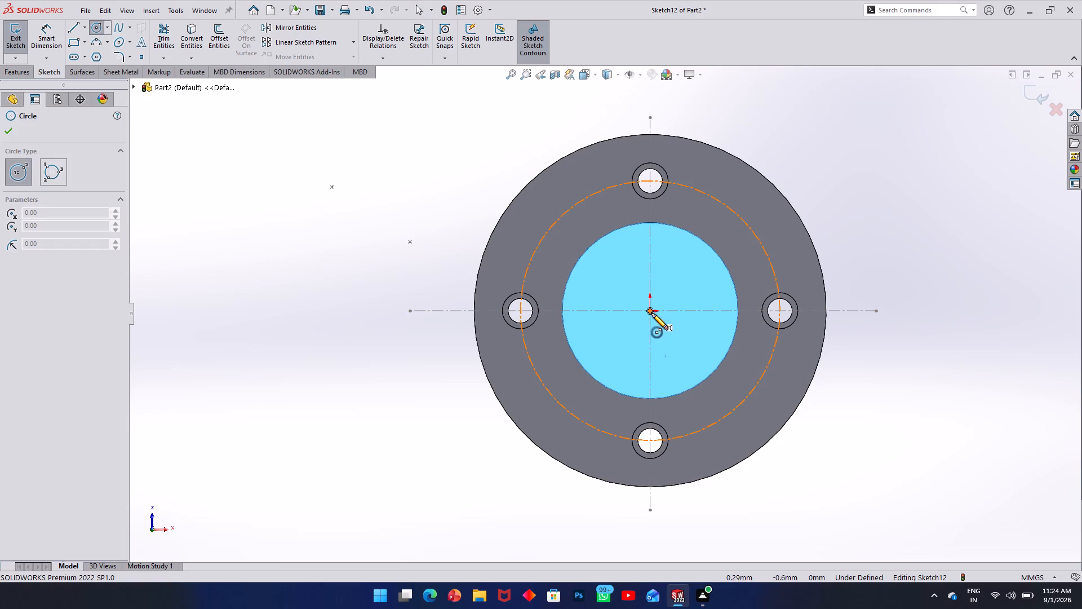
{"action": "left_click", "coordinate": [650, 312]}
{"action": "left_click", "coordinate": [690, 351]}
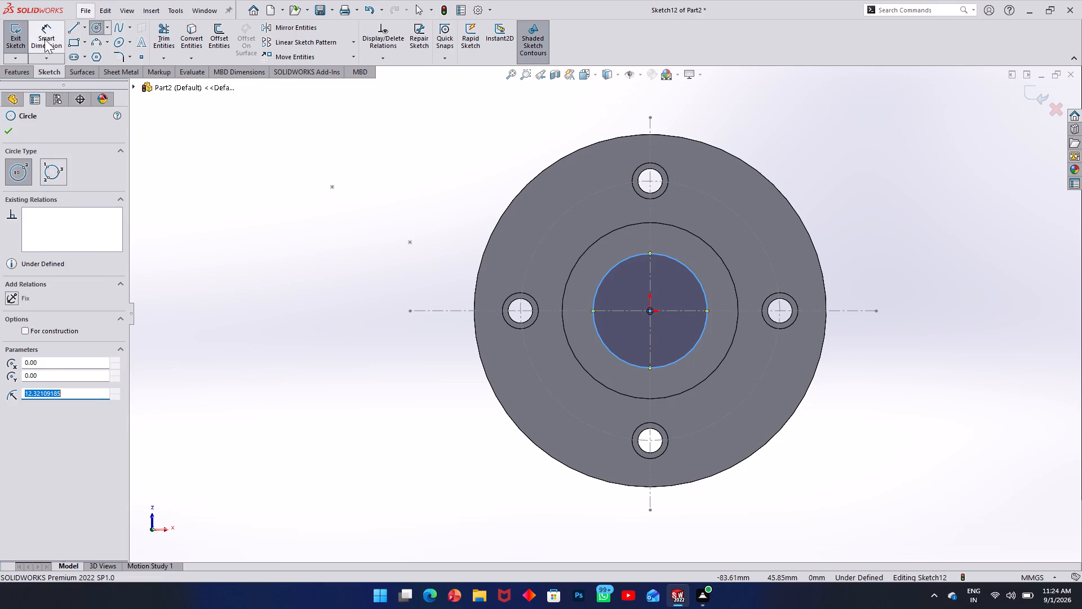
Dimension the new central circle's diameter to 28 mm and exit the sketch.
{"action": "left_click", "coordinate": [45, 39]}
{"action": "left_click", "coordinate": [699, 280]}
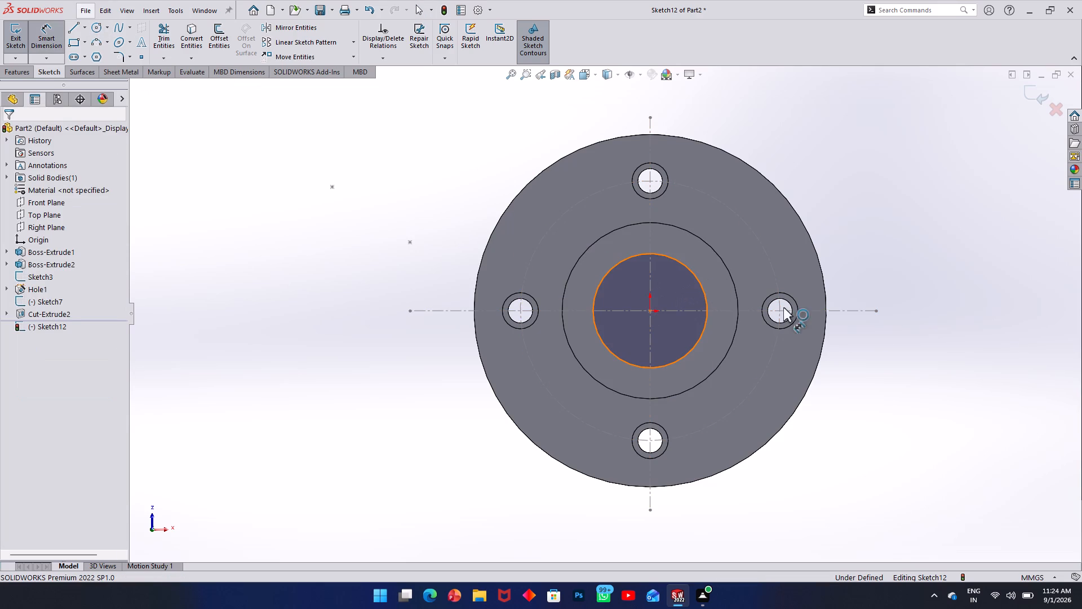
{"action": "left_click", "coordinate": [923, 317]}
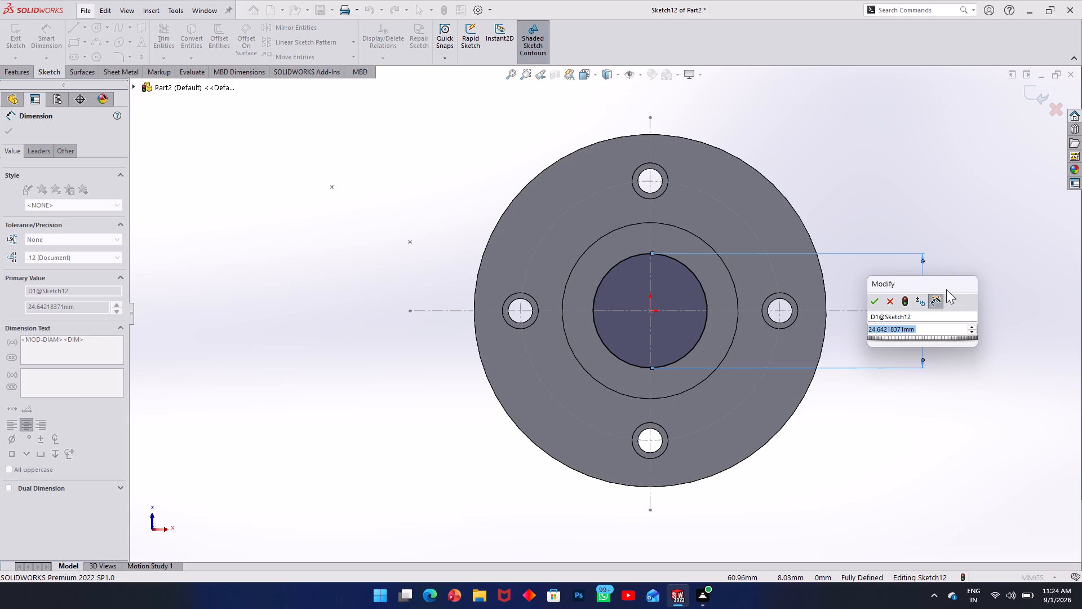
{"action": "type", "text": "28"}
{"action": "key", "text": "Return"}
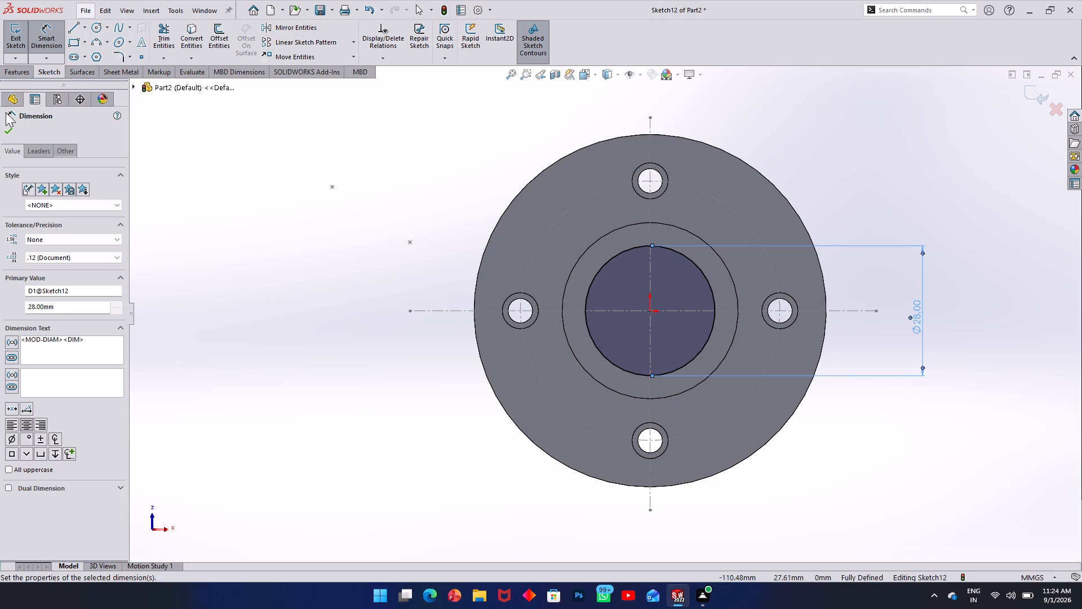
{"action": "left_click", "coordinate": [3, 135]}
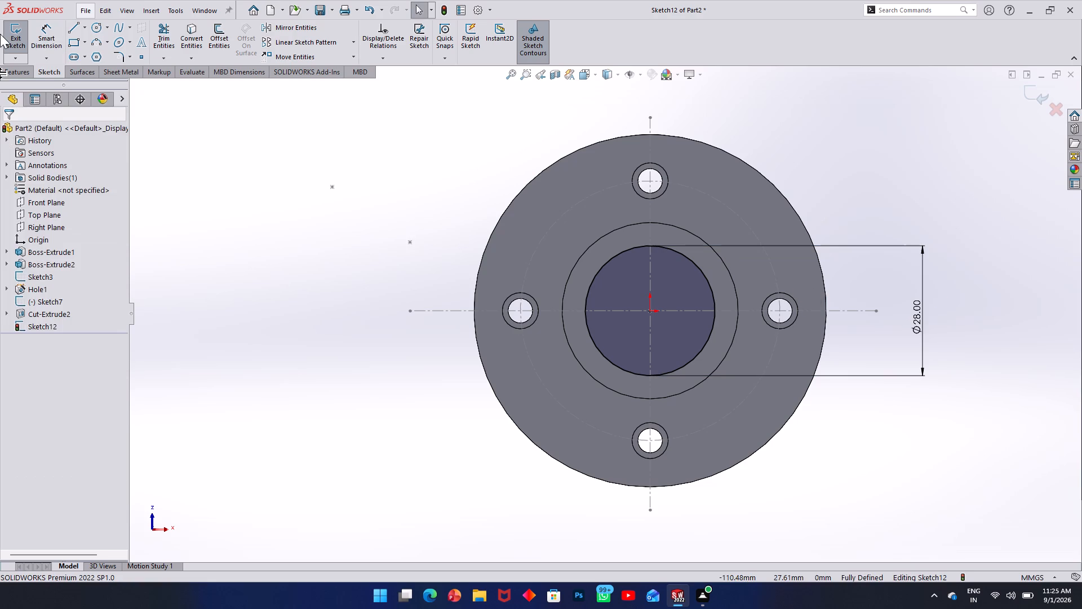
{"action": "left_click", "coordinate": [12, 35]}
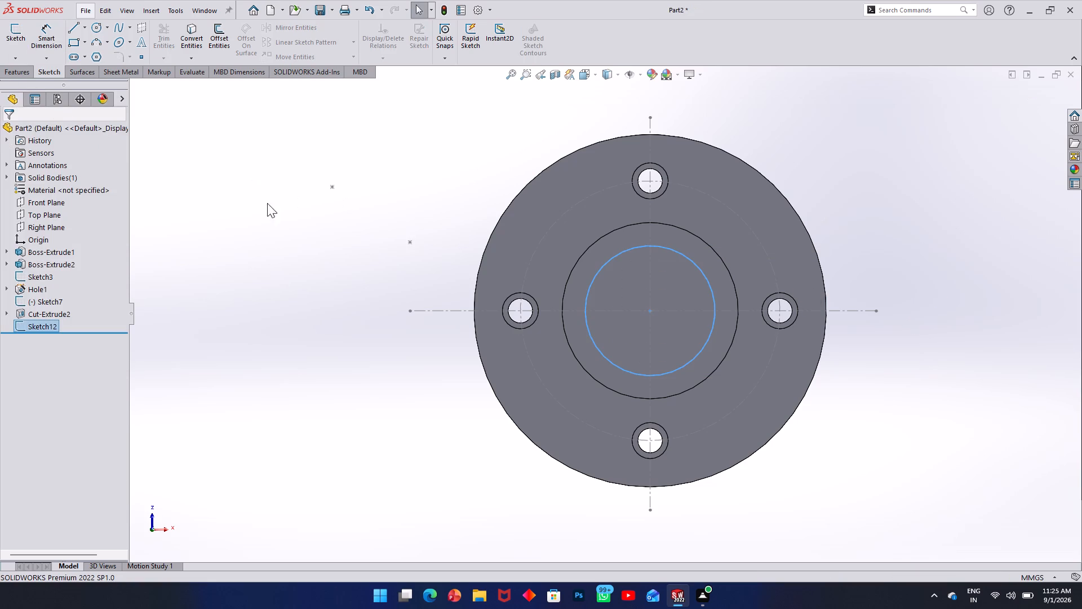
Cut-extrude the 28 mm circle from the bore floor through the boss with the Up To Next end condition.
{"action": "left_click", "coordinate": [29, 64]}
{"action": "left_click", "coordinate": [26, 69]}
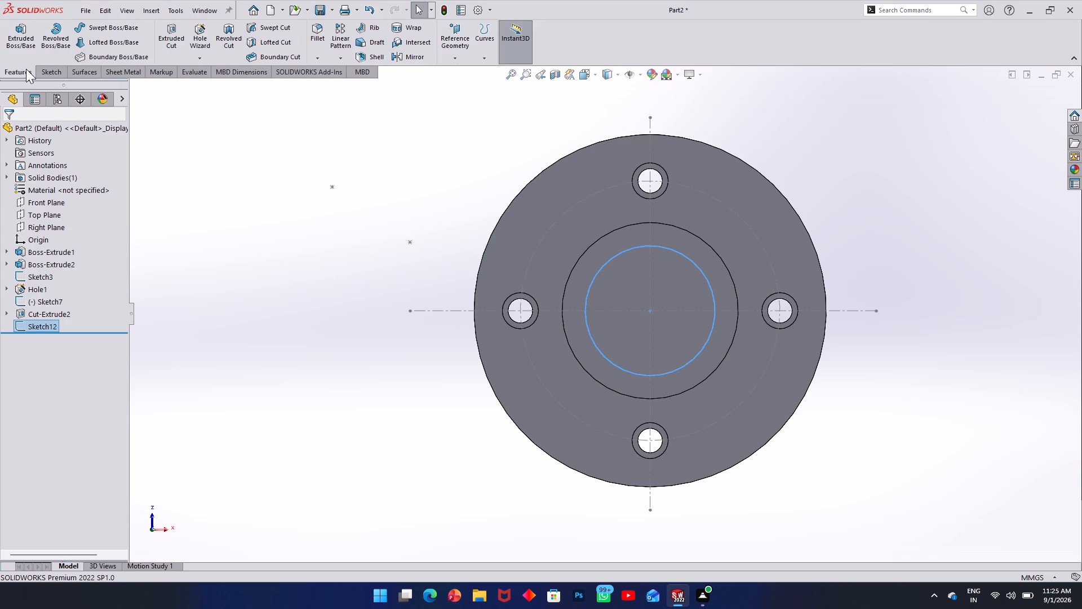
{"action": "left_click", "coordinate": [170, 37]}
{"action": "middle_click_drag", "start_coordinate": [751, 220], "coordinate": [752, 220]}
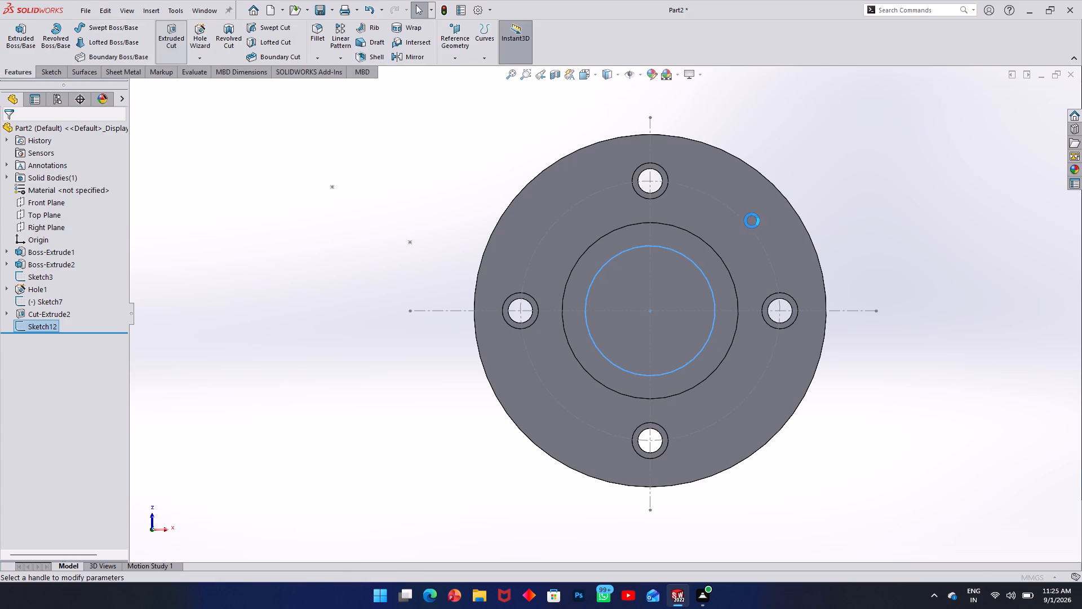
{"action": "middle_click_drag", "start_coordinate": [752, 220], "coordinate": [706, 390]}
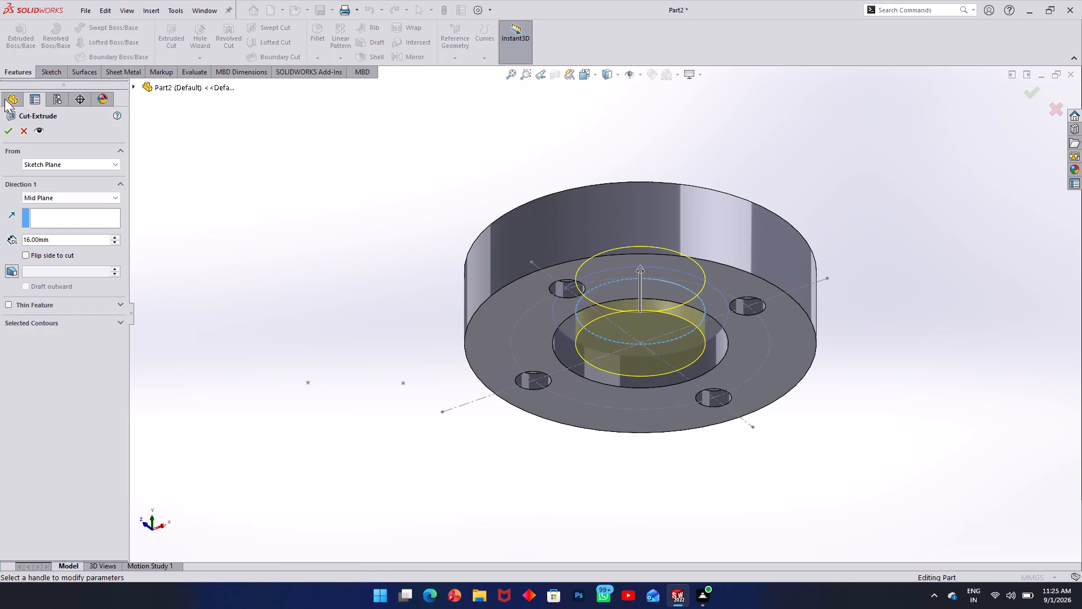
{"action": "left_click", "coordinate": [83, 198]}
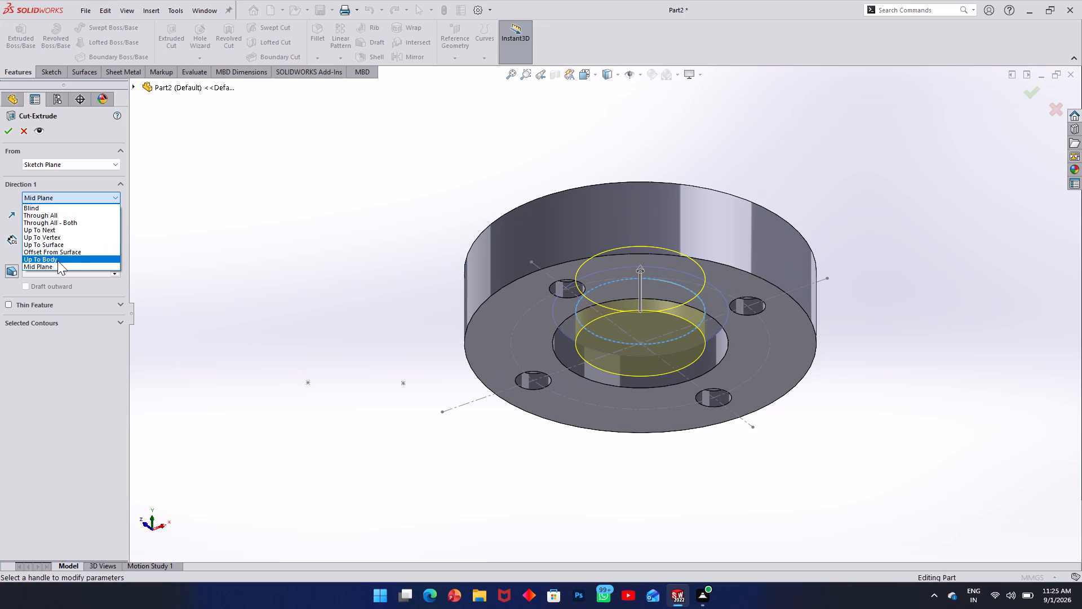
{"action": "left_click", "coordinate": [63, 229]}
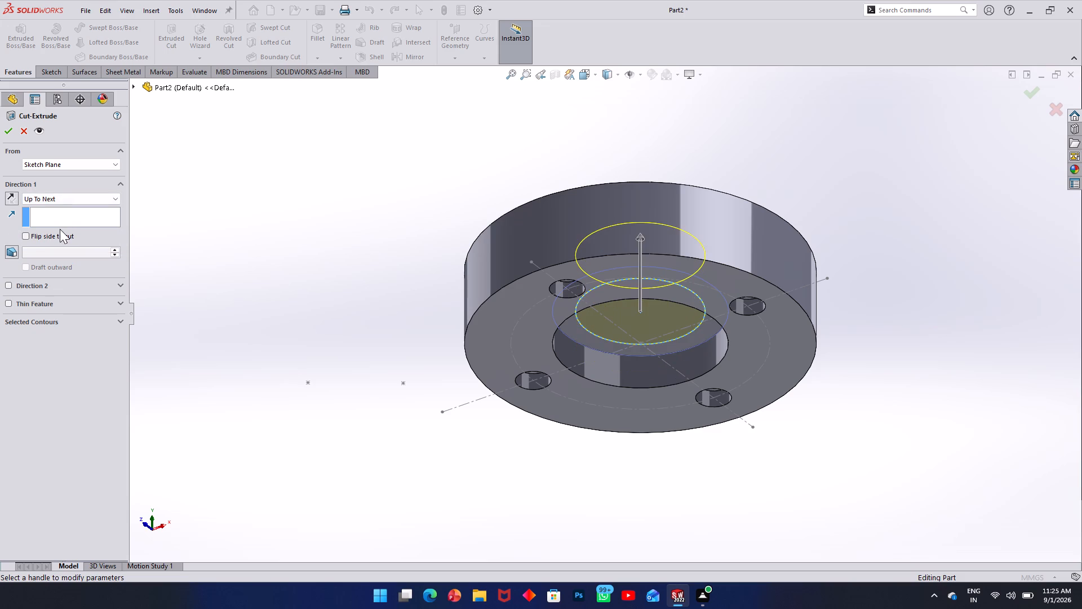
{"action": "left_click", "coordinate": [11, 130]}
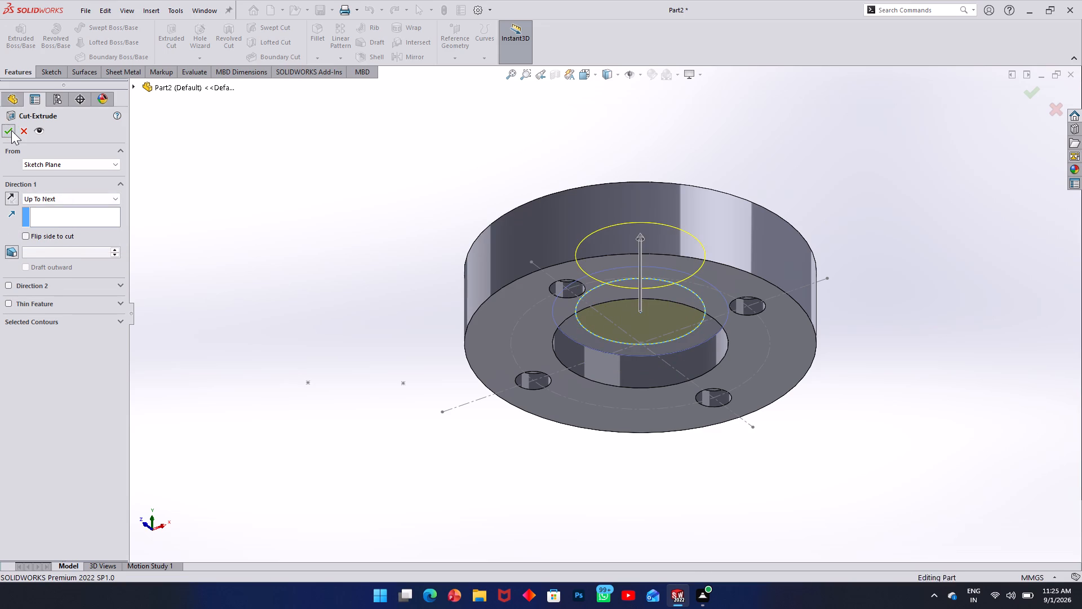
{"action": "left_click", "coordinate": [313, 213]}
Examine the stepped central bore from the boss side and the counterbored side.
{"action": "middle_click_drag", "start_coordinate": [499, 200], "coordinate": [515, 350]}
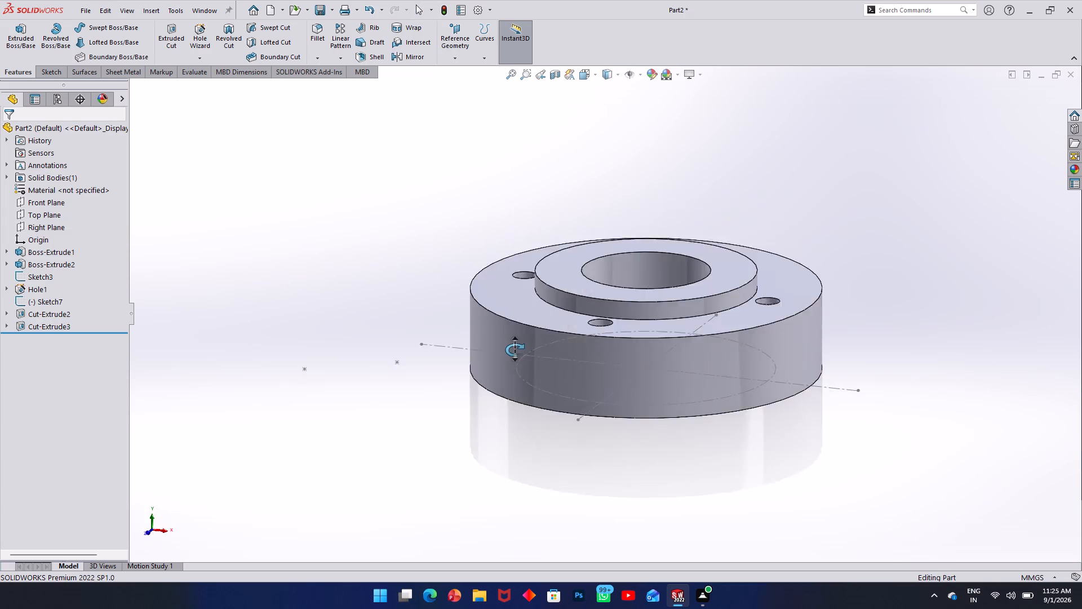
{"action": "middle_click_drag", "start_coordinate": [515, 350], "coordinate": [591, 62]}
{"action": "scroll", "coordinate": [513, 358], "scroll_direction": "up", "scroll_amount": 1}
{"action": "scroll", "coordinate": [600, 237], "scroll_direction": "up", "scroll_amount": 2}
{"action": "scroll", "coordinate": [658, 279], "scroll_direction": "up", "scroll_amount": 1}
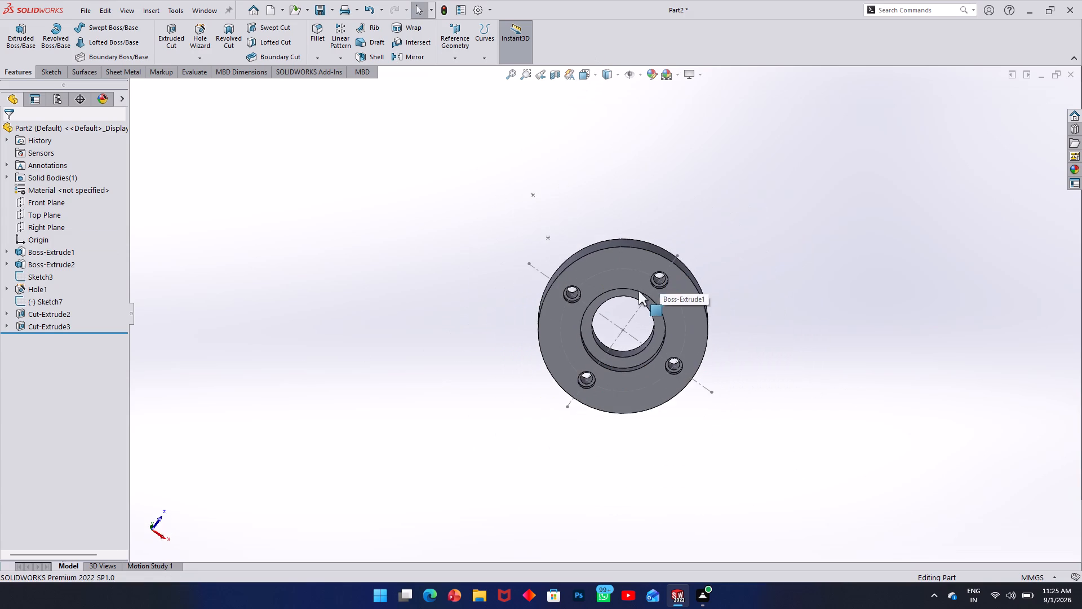
{"action": "middle_click_drag", "start_coordinate": [638, 291], "coordinate": [654, 82]}
{"action": "scroll", "coordinate": [615, 331], "scroll_direction": "down", "scroll_amount": 8}
{"action": "middle_click_drag", "start_coordinate": [624, 259], "coordinate": [624, 139]}
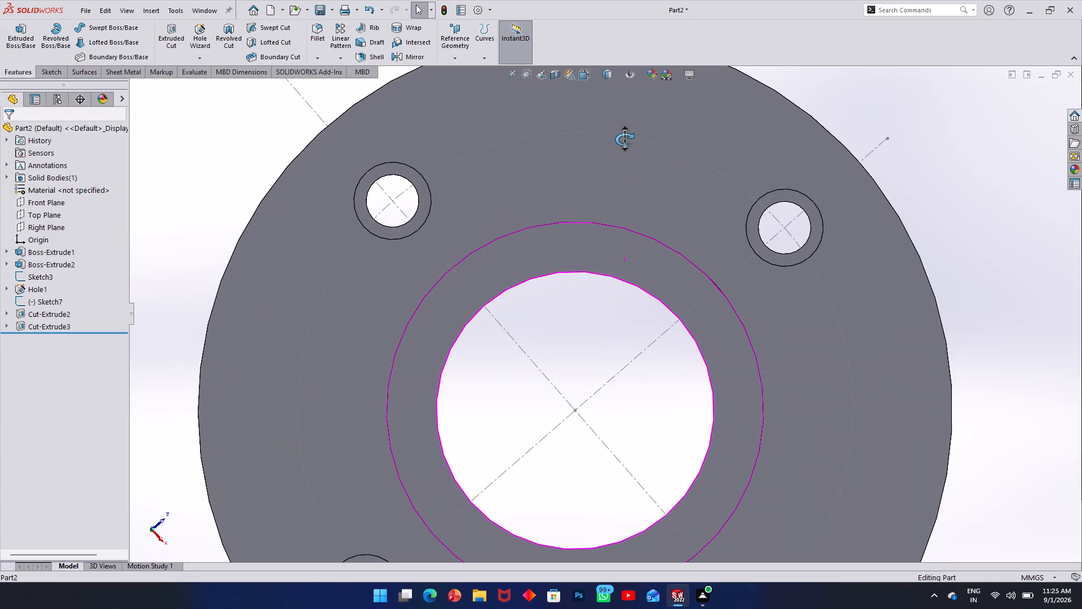
{"action": "middle_click_drag", "start_coordinate": [624, 139], "coordinate": [740, 198]}
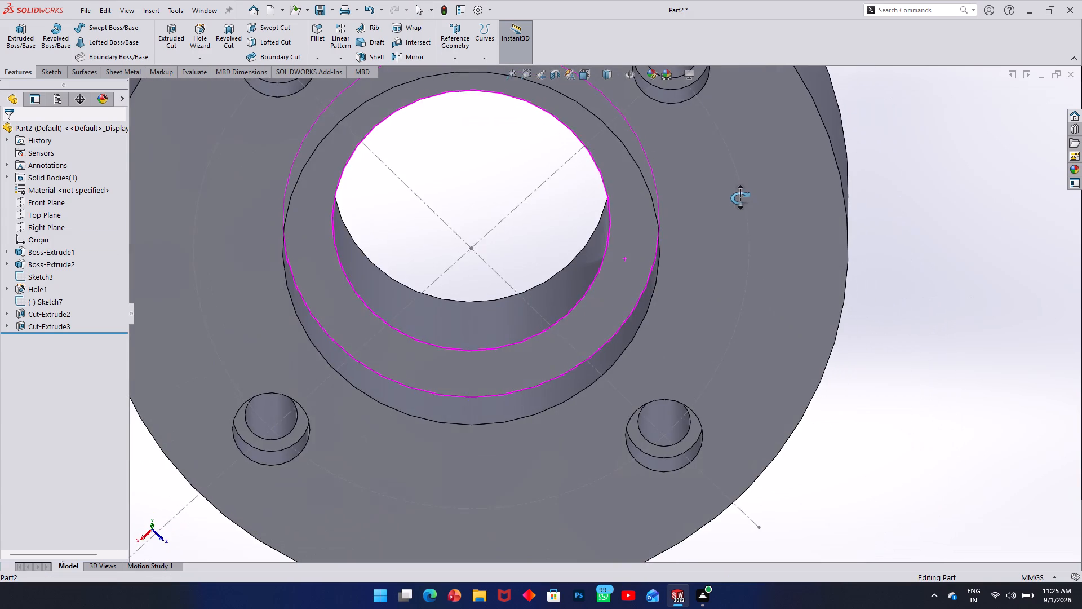
{"action": "middle_click_drag", "start_coordinate": [740, 198], "coordinate": [737, 203]}
{"action": "left_click", "coordinate": [1026, 320]}
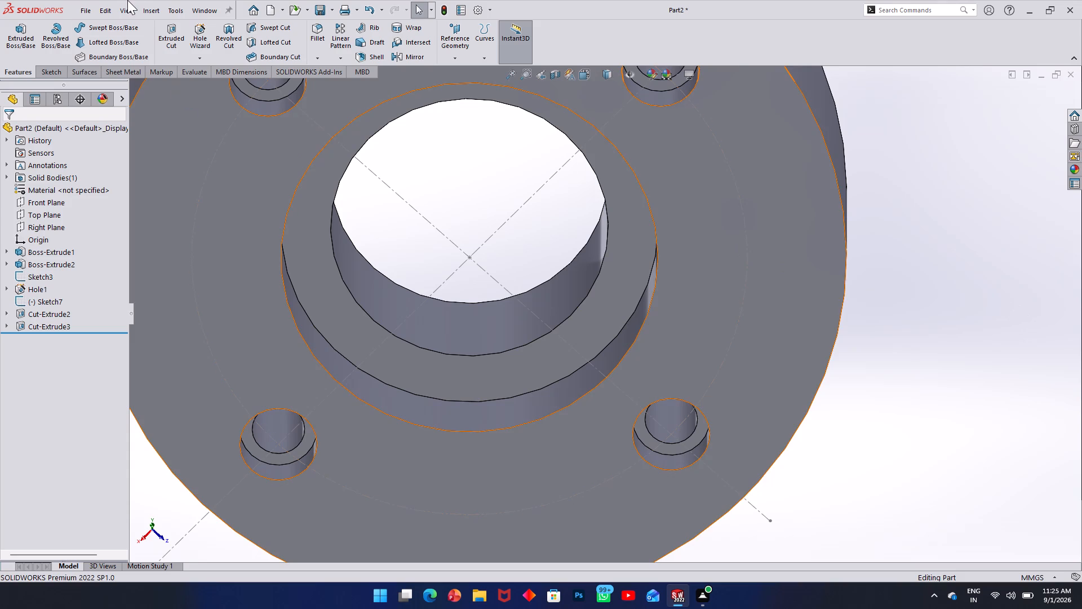
Fillet the inner corner edge where the 38 mm bore wall meets its floor with a 2 mm symmetric radius.
{"action": "left_click", "coordinate": [314, 36]}
{"action": "left_click", "coordinate": [342, 356]}
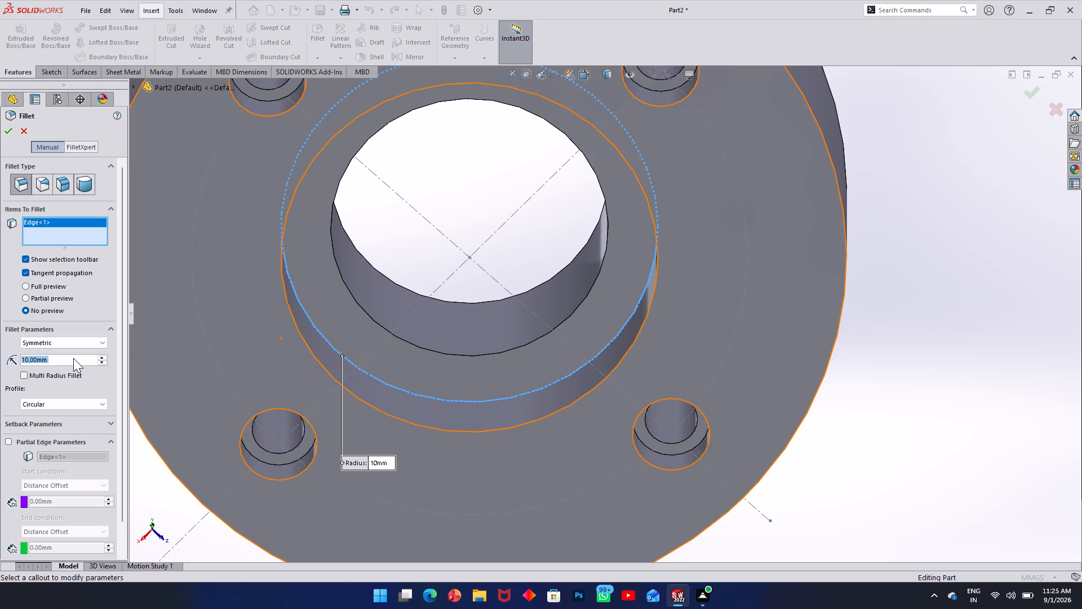
{"action": "key", "text": "2"}
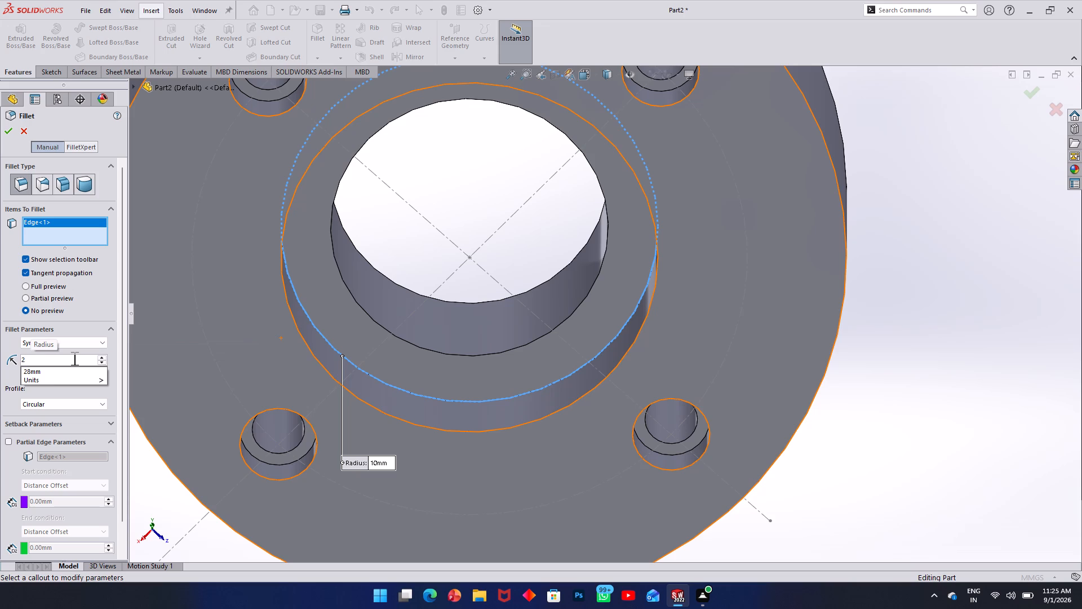
{"action": "key", "text": "Return"}
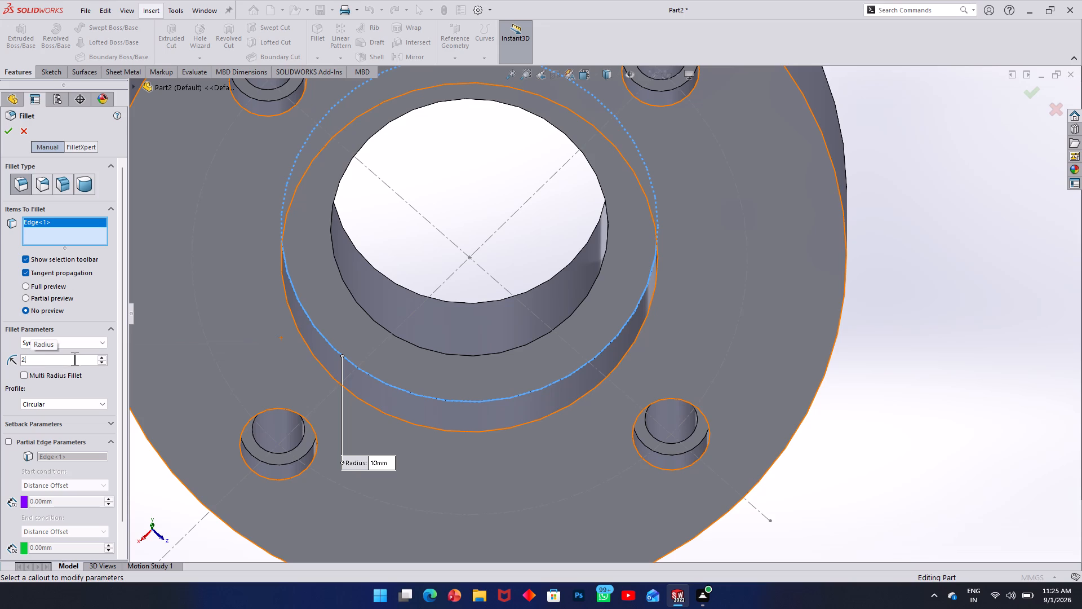
{"action": "left_click", "coordinate": [4, 134]}
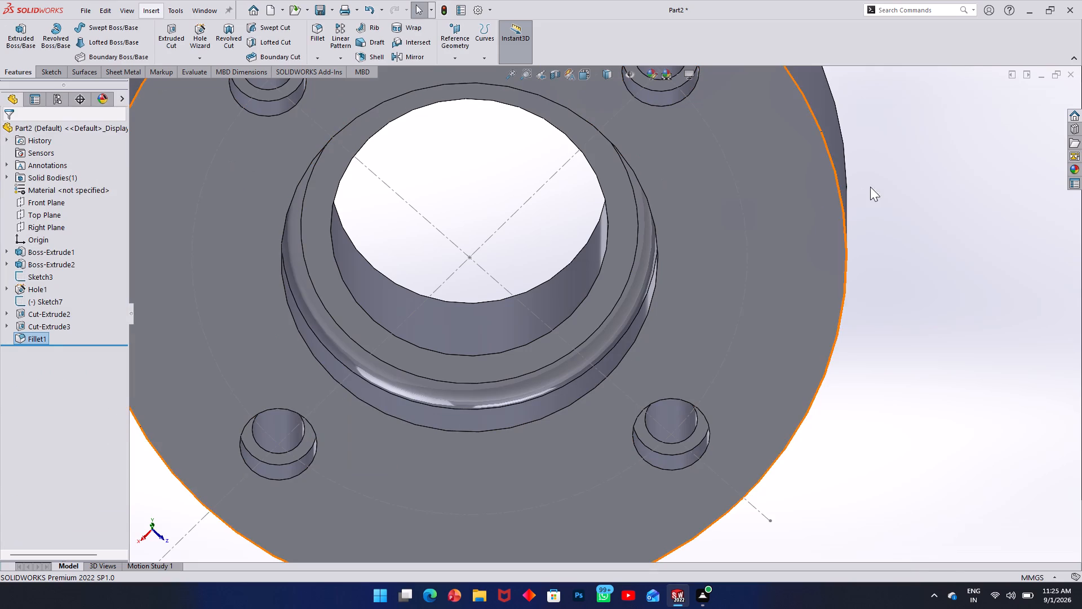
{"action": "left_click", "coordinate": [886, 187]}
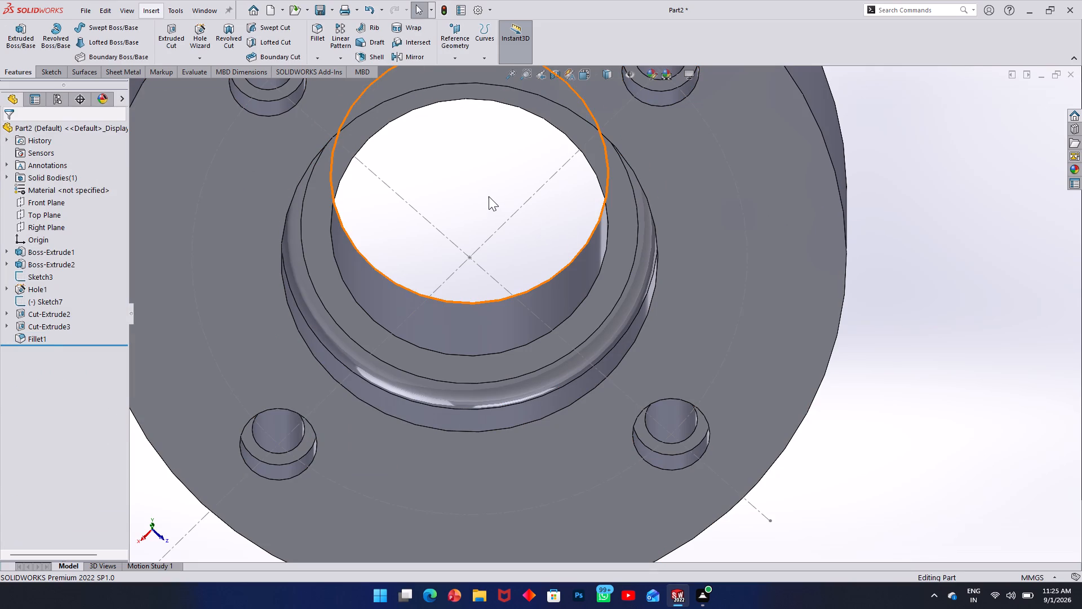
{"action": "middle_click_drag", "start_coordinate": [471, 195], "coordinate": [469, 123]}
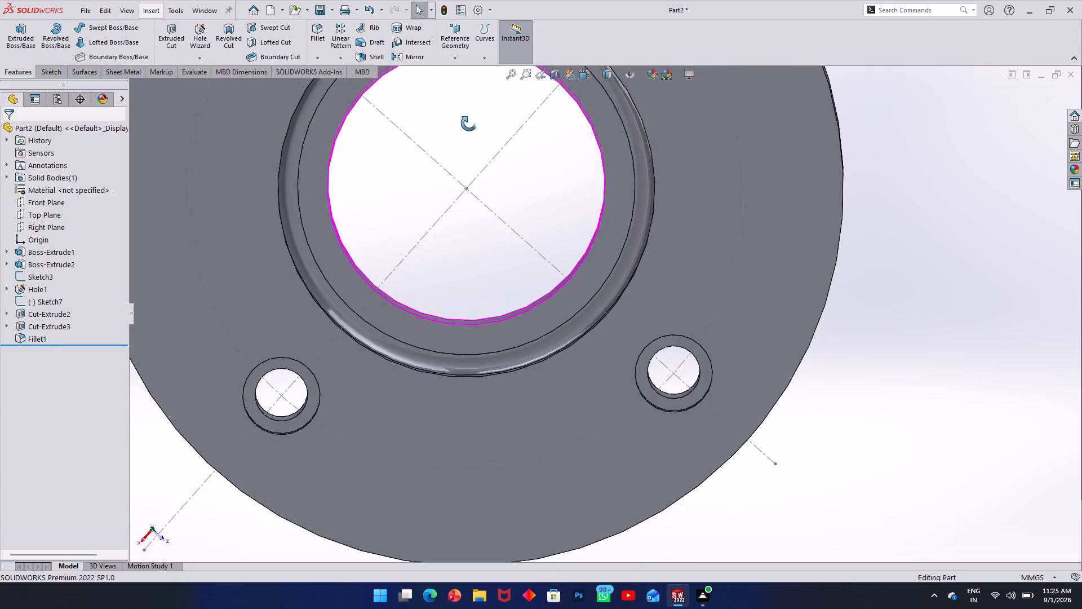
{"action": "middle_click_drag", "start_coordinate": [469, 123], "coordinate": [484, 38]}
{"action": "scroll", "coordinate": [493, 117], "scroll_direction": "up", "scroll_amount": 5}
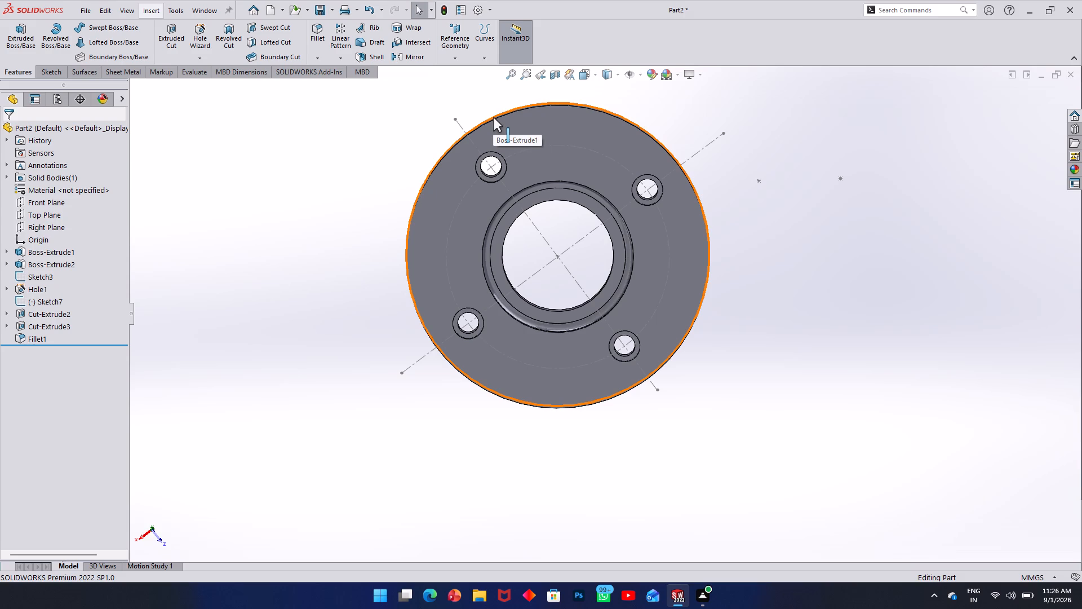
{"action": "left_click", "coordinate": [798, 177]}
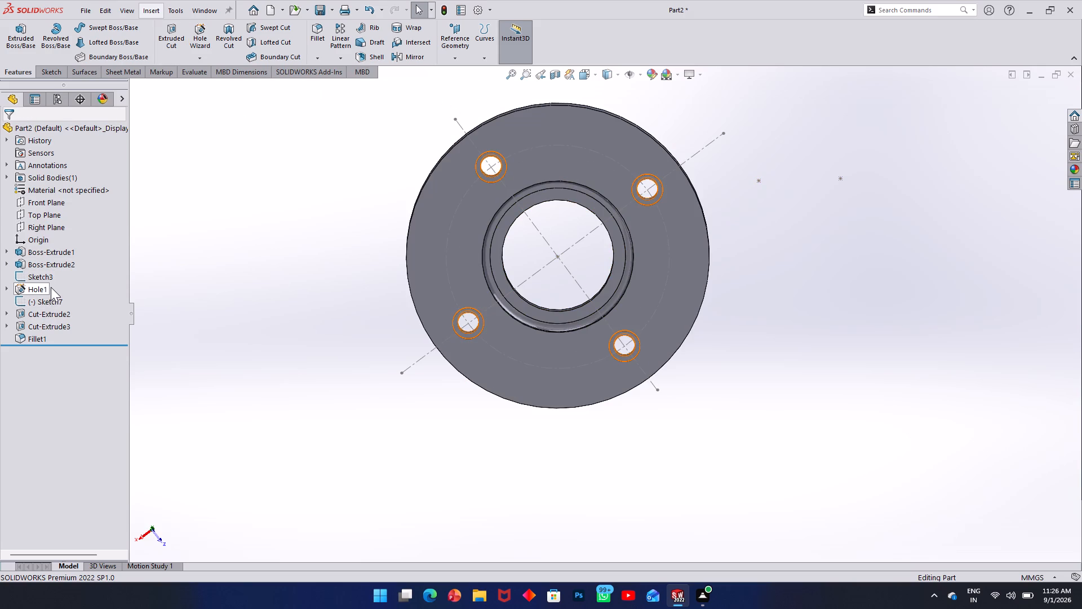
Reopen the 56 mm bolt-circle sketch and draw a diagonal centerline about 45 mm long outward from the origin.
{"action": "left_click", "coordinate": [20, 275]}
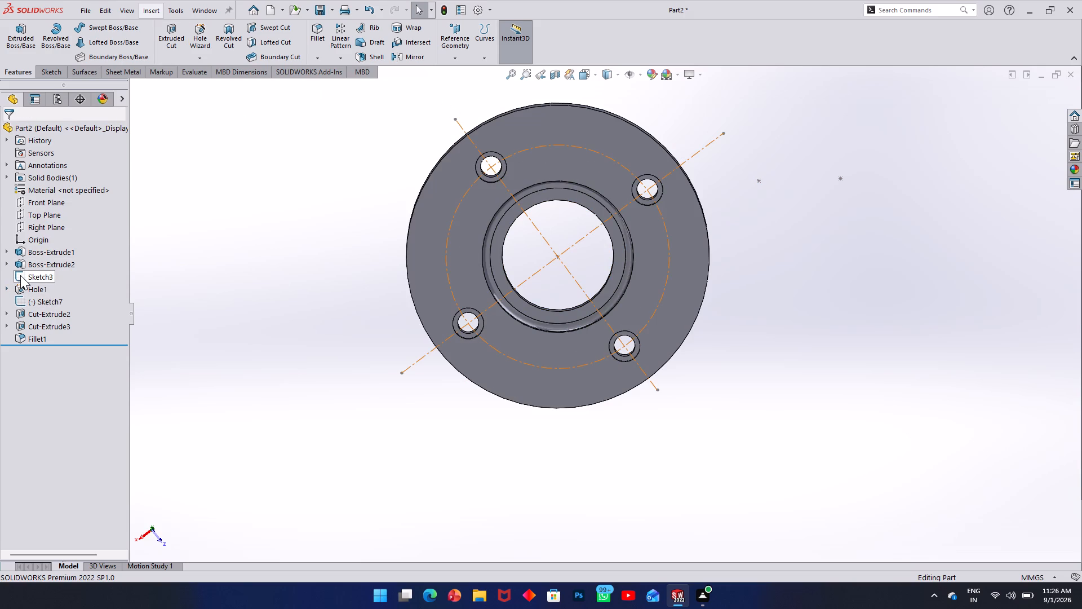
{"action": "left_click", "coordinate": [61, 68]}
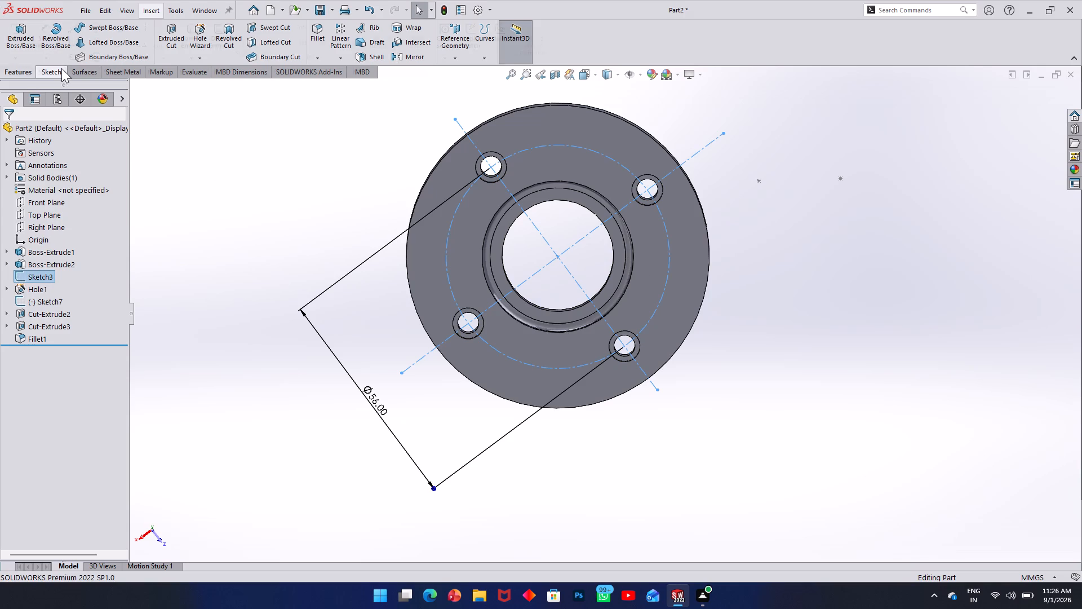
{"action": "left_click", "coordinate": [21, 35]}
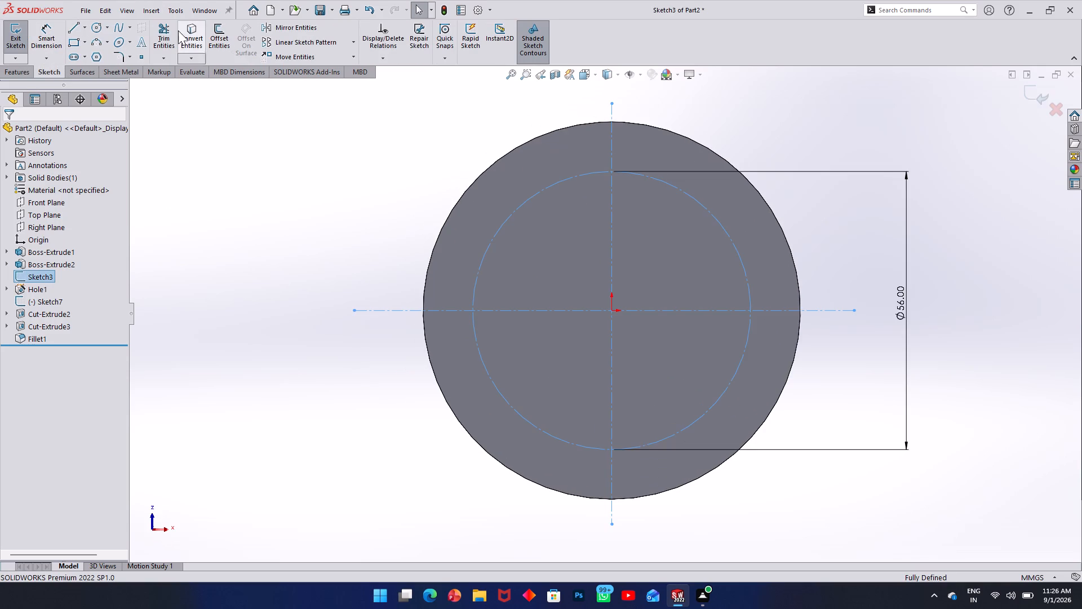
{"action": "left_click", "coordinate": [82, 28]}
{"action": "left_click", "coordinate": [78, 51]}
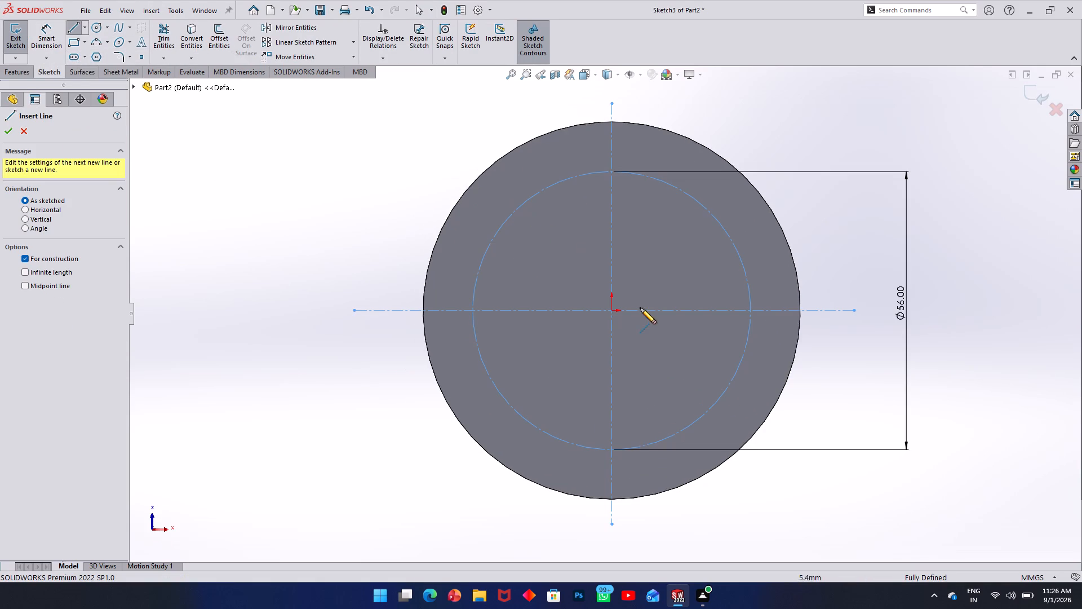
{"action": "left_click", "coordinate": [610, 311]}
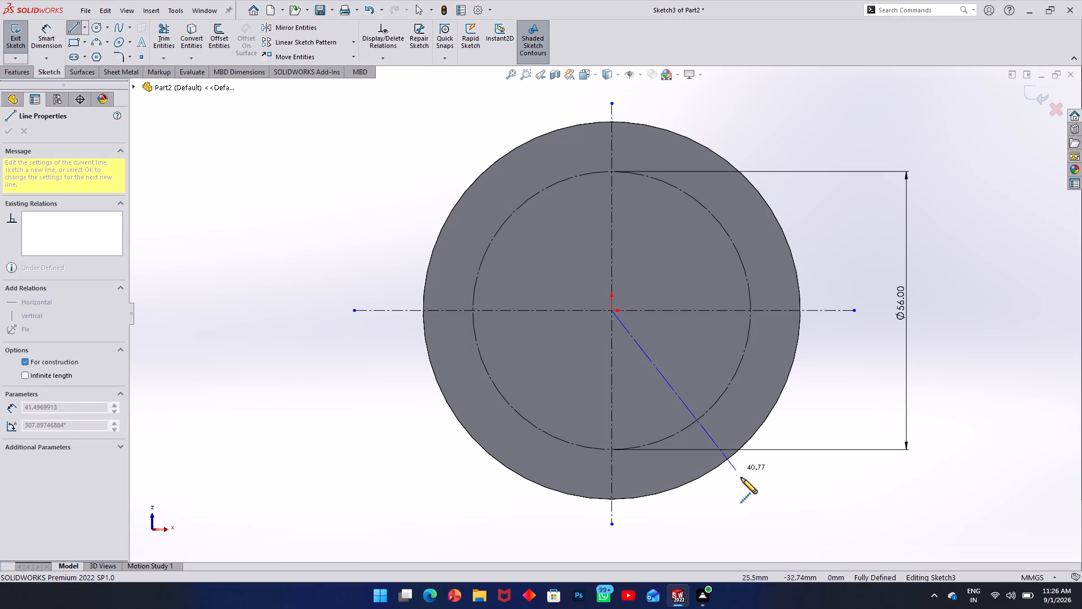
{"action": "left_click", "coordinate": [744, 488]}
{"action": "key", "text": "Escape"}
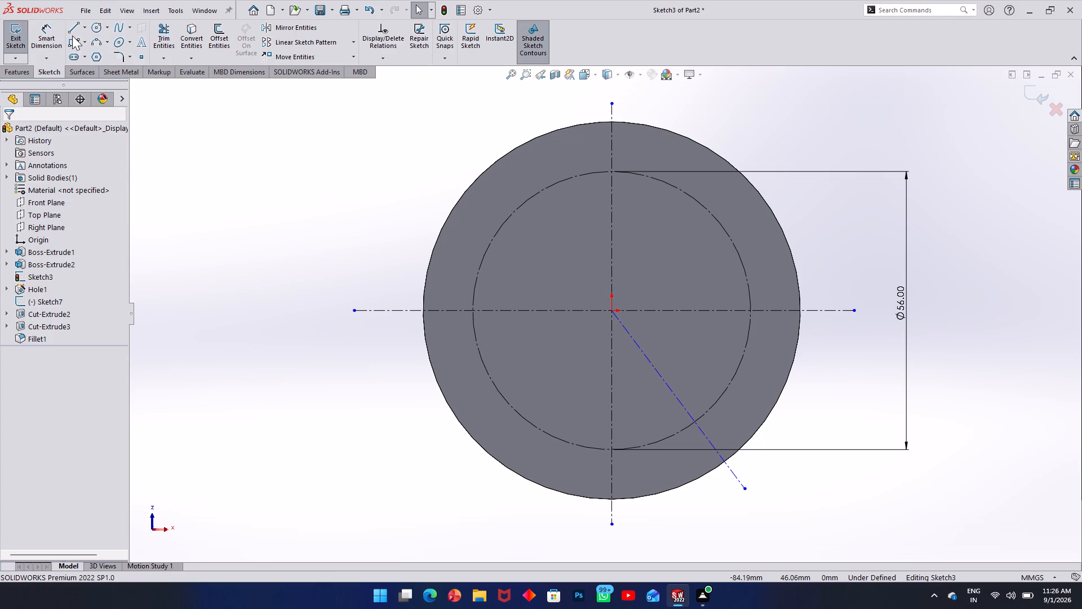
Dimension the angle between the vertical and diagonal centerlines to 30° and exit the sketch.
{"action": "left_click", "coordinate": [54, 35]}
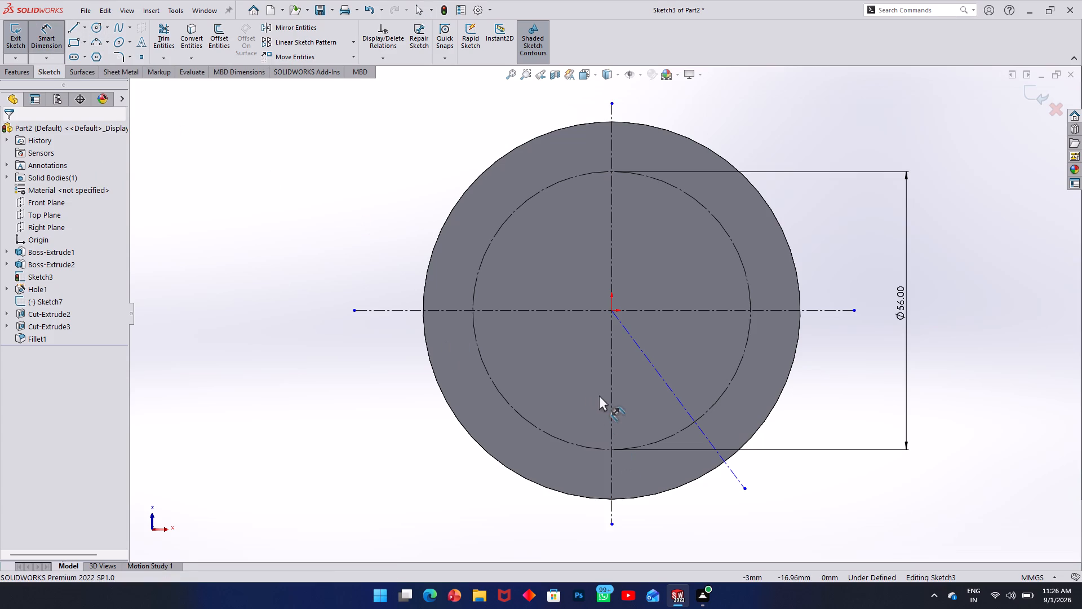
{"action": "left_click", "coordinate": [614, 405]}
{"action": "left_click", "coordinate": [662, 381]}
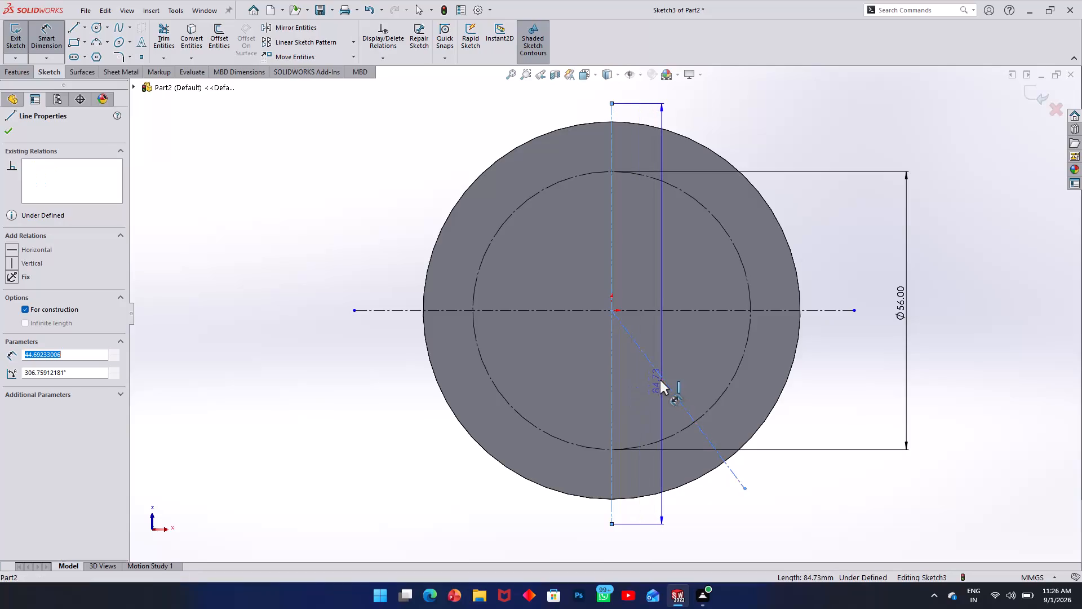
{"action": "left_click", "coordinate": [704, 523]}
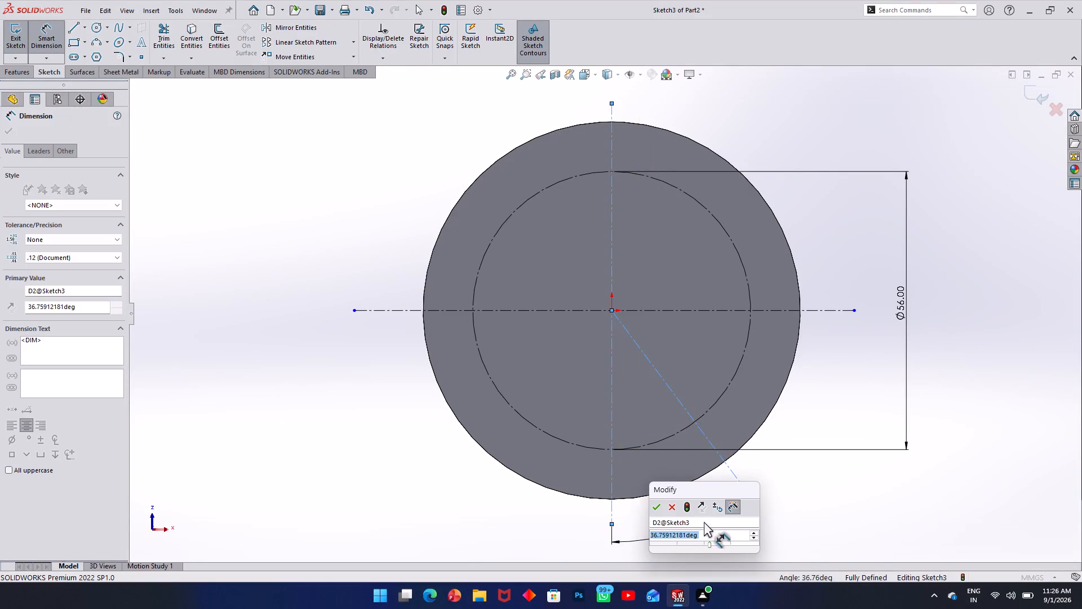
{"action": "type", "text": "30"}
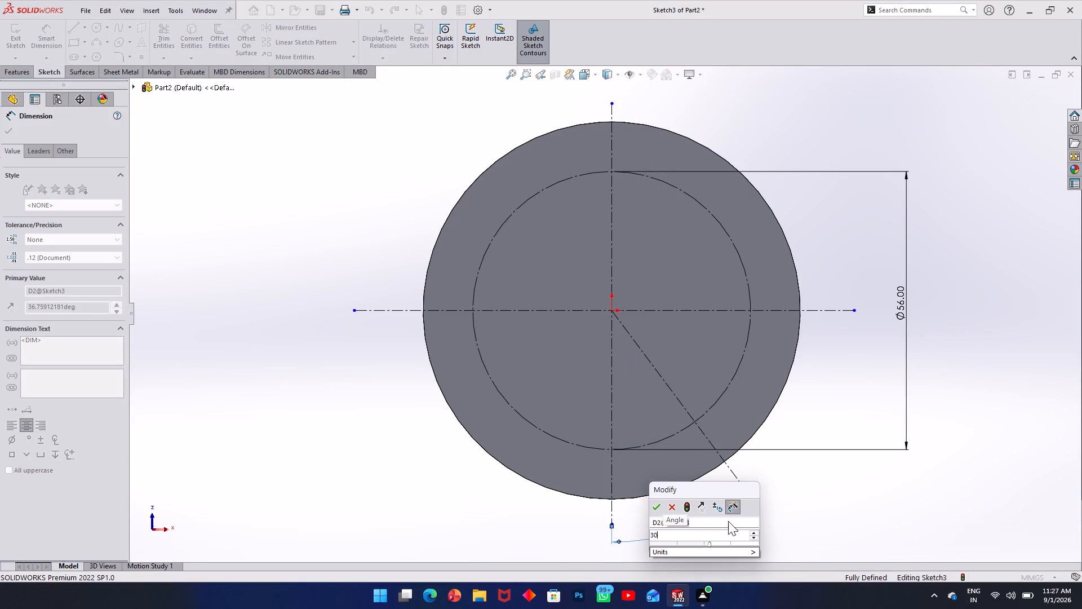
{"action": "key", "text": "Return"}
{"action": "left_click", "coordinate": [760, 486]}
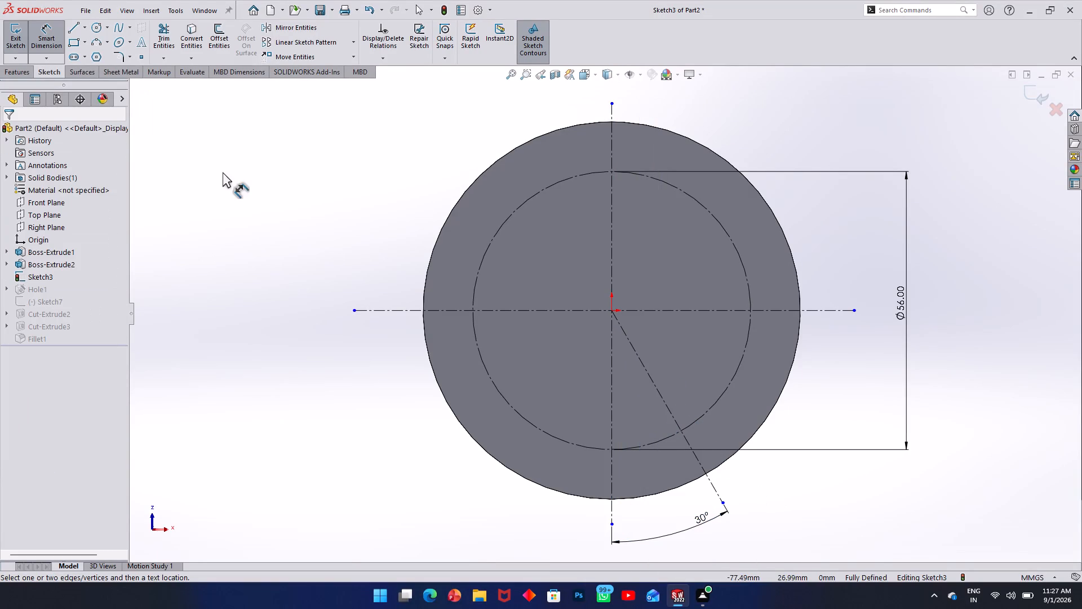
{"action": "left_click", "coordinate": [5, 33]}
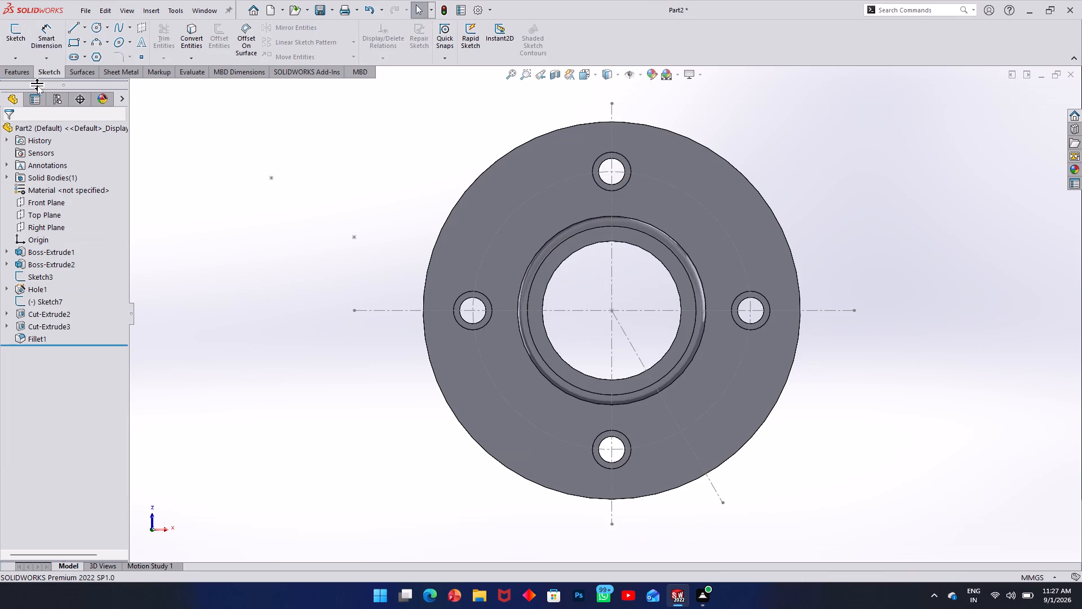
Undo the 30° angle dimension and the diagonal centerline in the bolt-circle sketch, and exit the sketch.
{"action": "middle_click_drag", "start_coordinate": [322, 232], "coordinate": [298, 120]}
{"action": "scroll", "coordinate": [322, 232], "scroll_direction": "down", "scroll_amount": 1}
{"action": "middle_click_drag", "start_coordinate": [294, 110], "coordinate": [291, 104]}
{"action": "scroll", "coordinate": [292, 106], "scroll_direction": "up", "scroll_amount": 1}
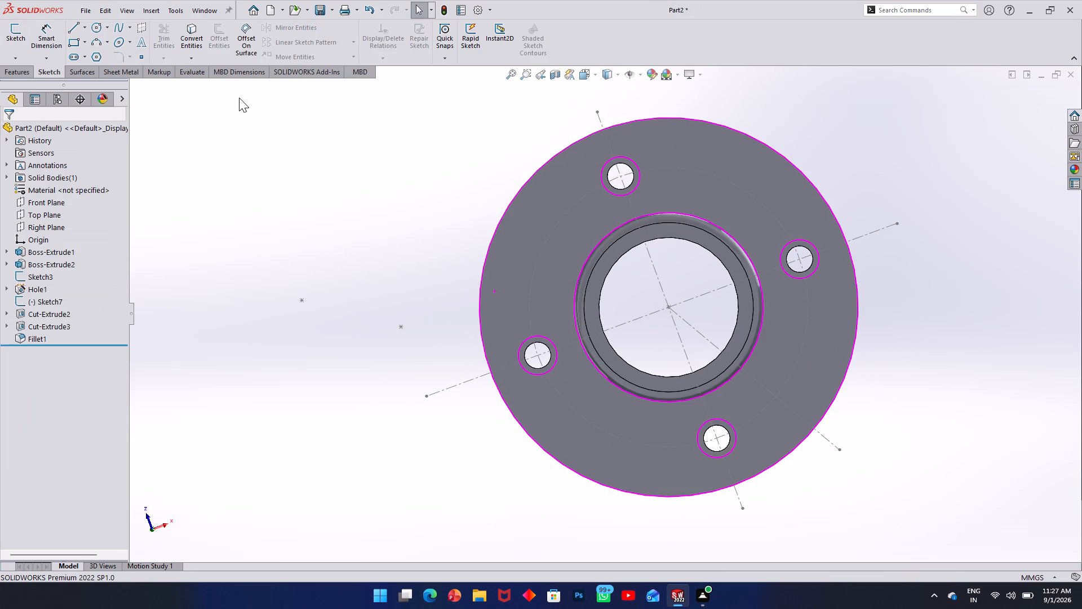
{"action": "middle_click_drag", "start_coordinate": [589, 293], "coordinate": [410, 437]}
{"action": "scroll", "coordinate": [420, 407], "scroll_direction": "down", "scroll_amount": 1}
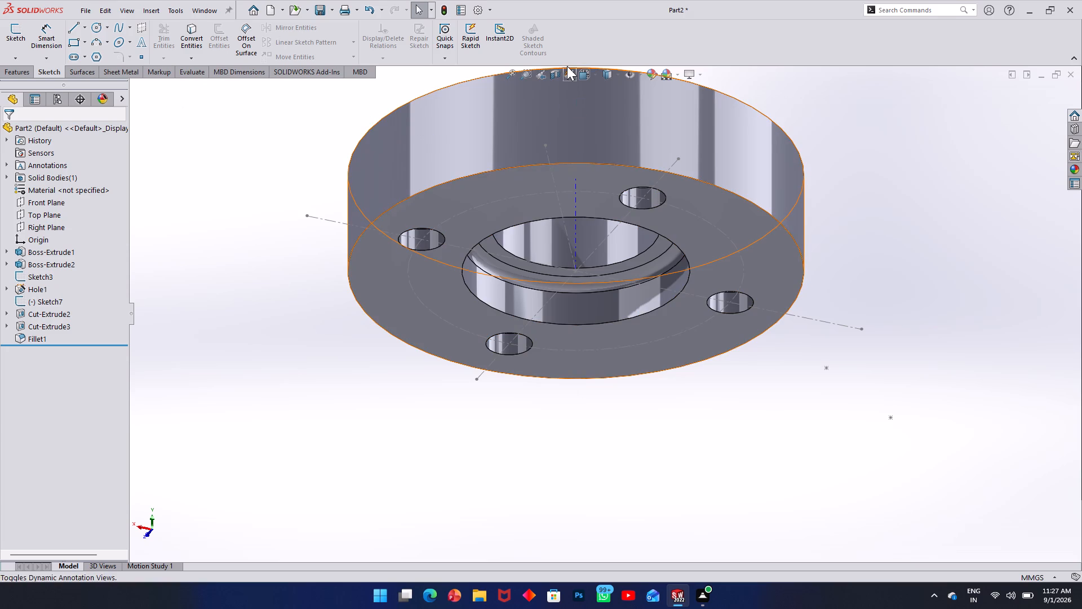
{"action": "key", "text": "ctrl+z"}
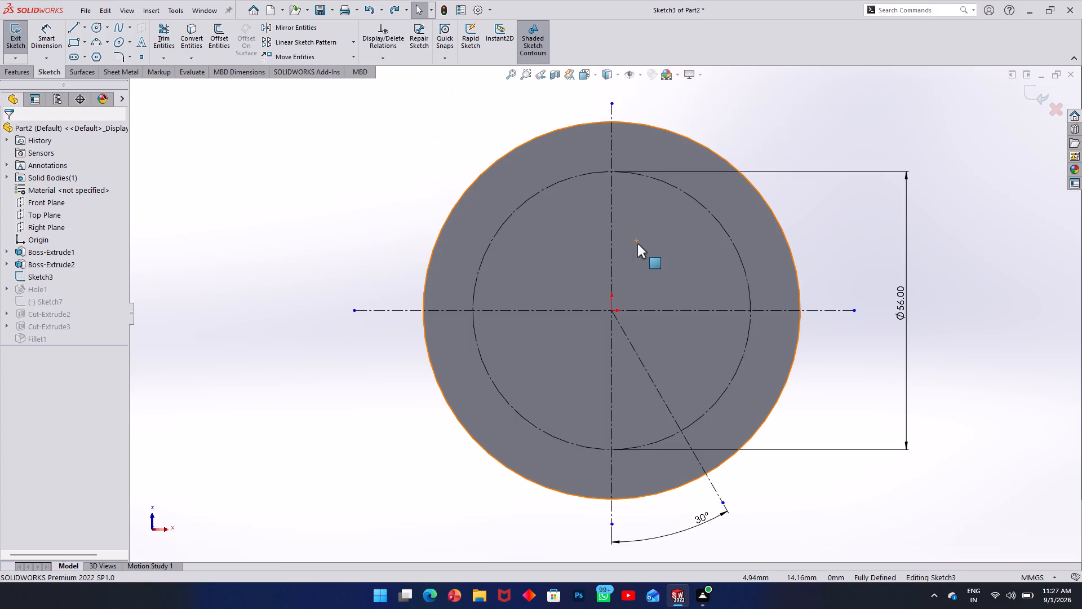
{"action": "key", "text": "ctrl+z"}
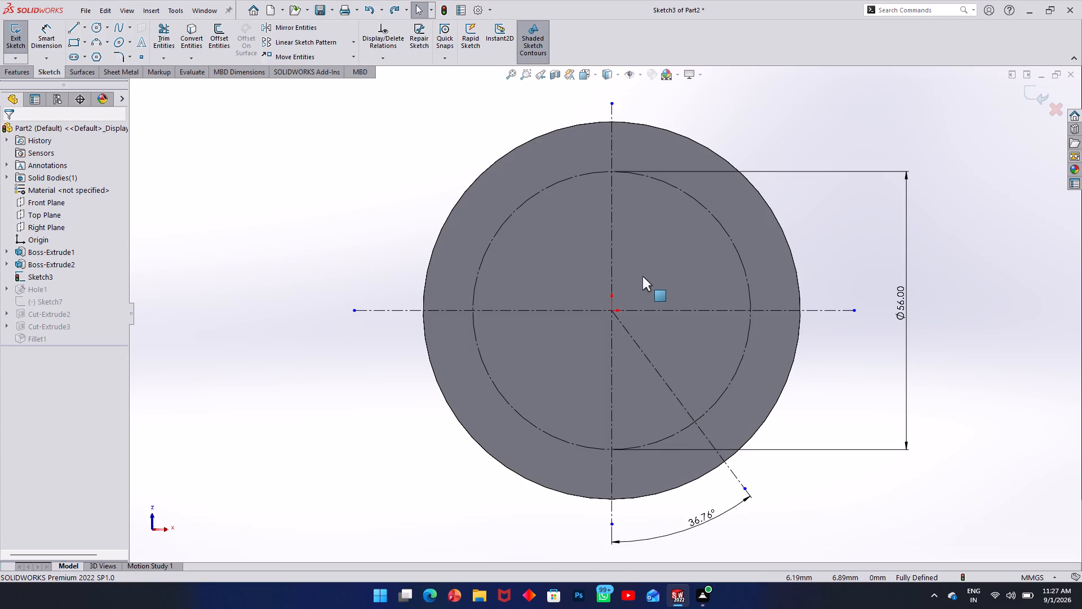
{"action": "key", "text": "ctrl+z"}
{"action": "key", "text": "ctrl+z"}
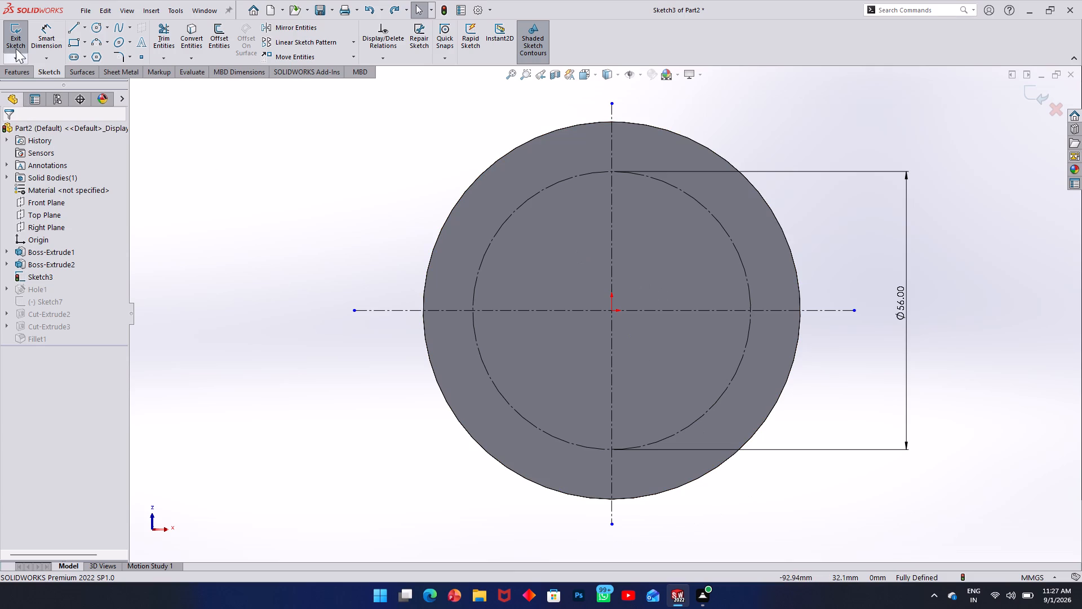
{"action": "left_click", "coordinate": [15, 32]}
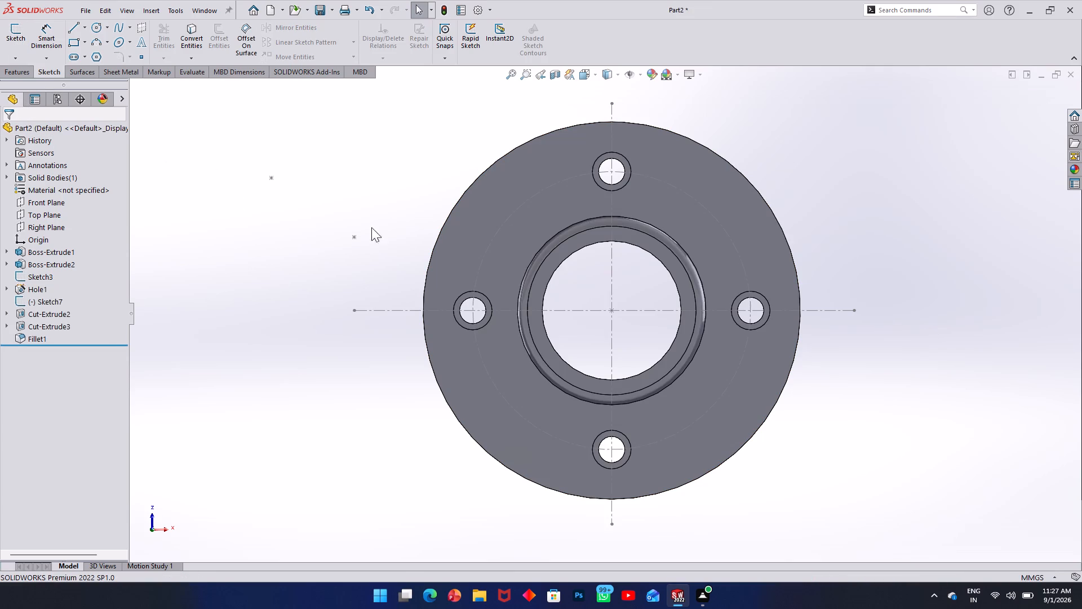
Start a sketch on the Top Plane and draw a vertical centerline through the origin, extending past both sides of the disc.
{"action": "left_click", "coordinate": [336, 201]}
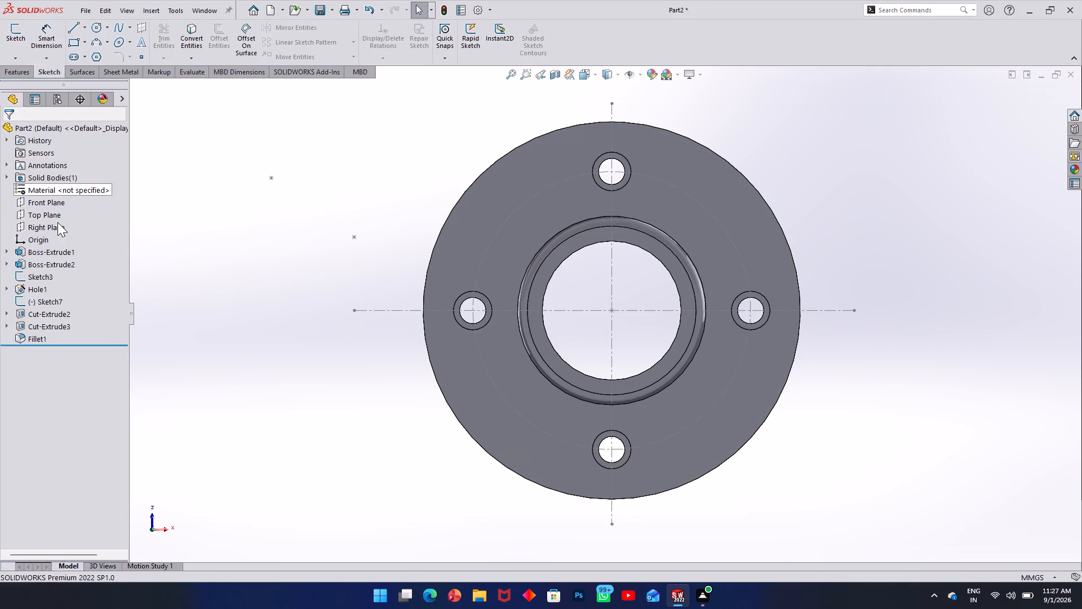
{"action": "left_click", "coordinate": [54, 218]}
{"action": "middle_click_drag", "start_coordinate": [217, 186], "coordinate": [176, 188]}
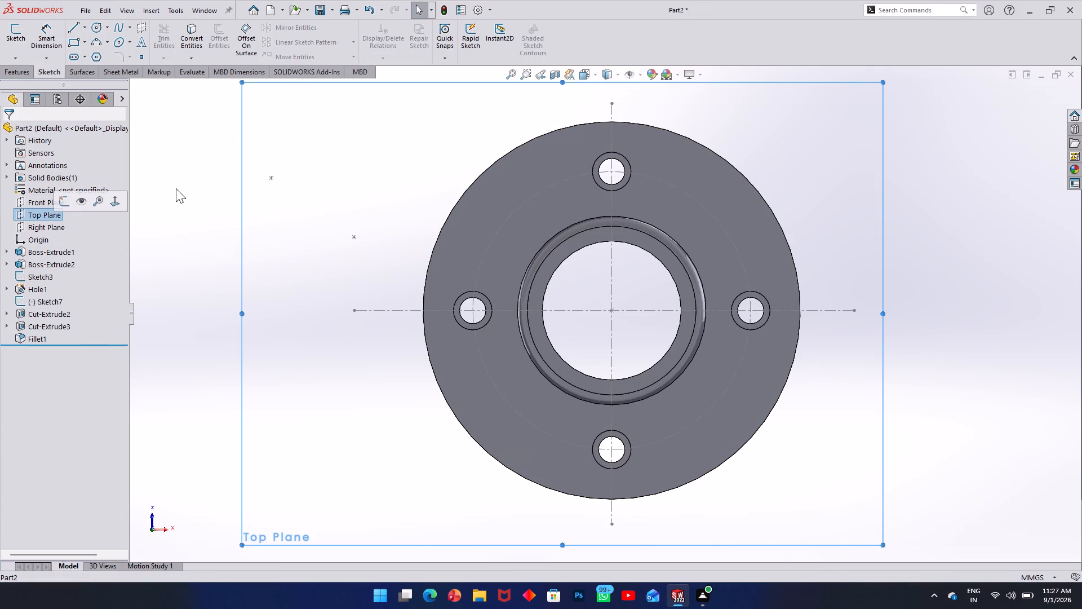
{"action": "middle_click_drag", "start_coordinate": [176, 188], "coordinate": [211, 396]}
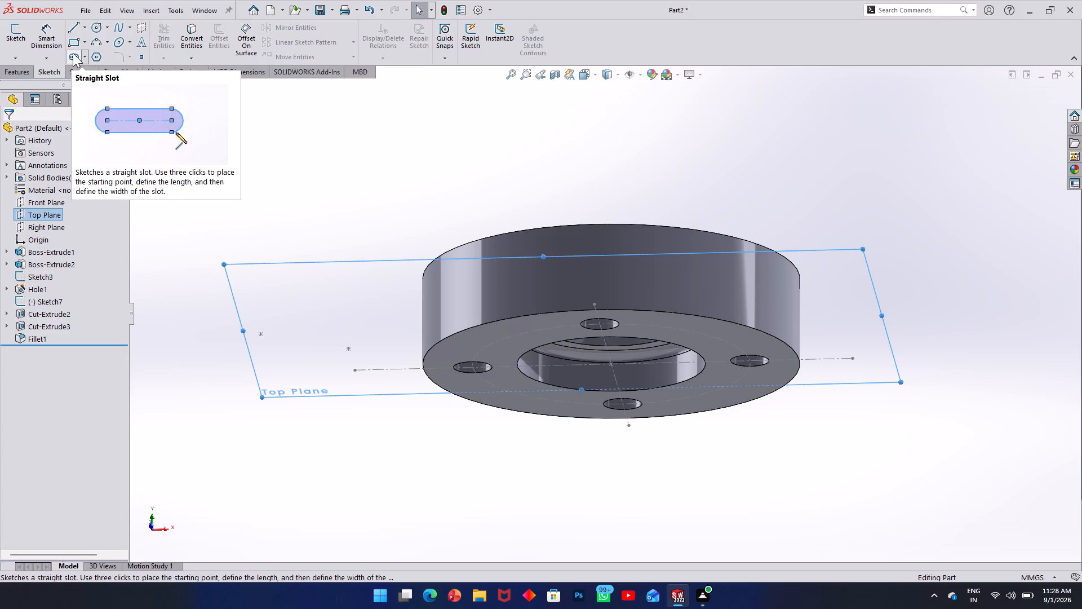
{"action": "left_click", "coordinate": [9, 37]}
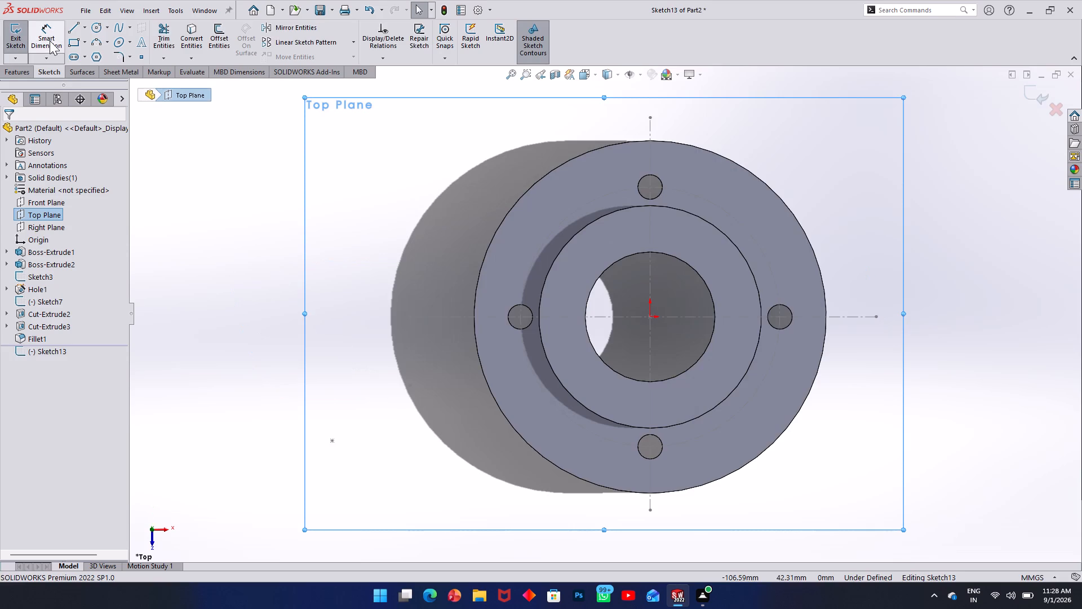
{"action": "left_click", "coordinate": [85, 29]}
{"action": "left_click", "coordinate": [87, 54]}
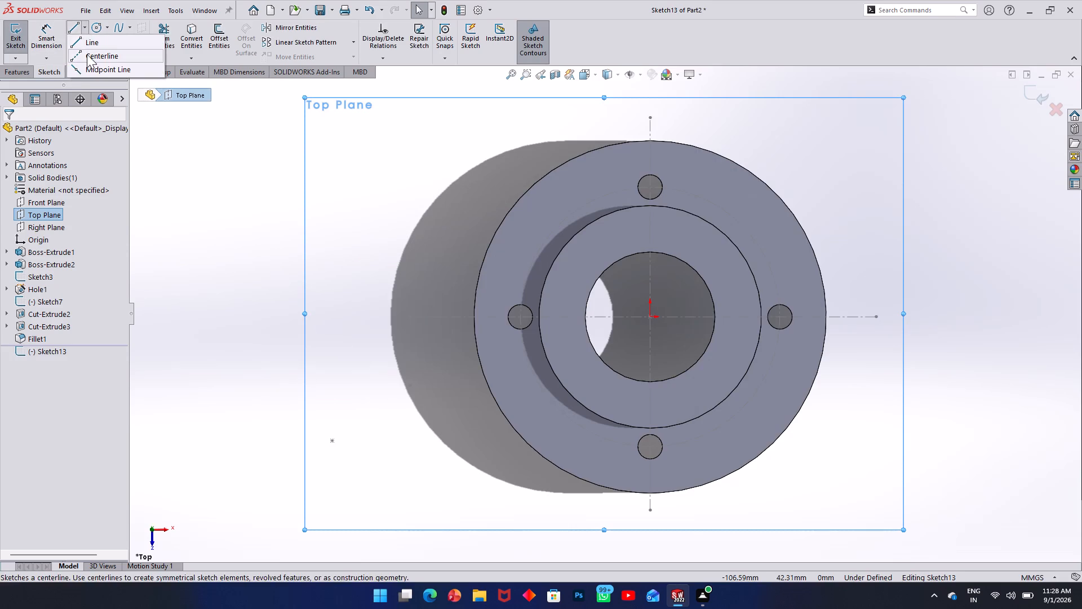
{"action": "left_click", "coordinate": [649, 103]}
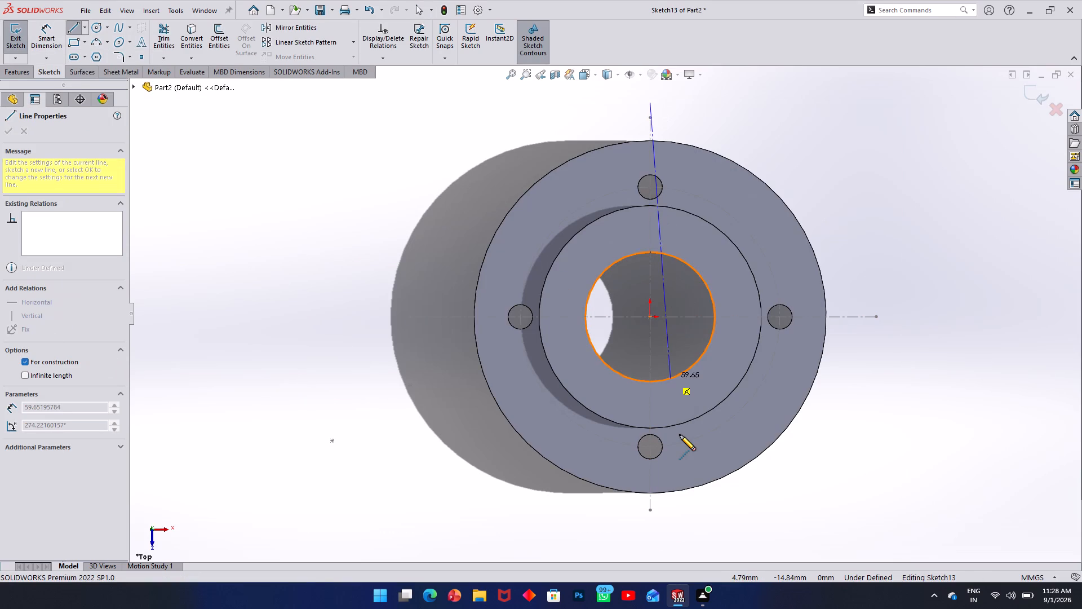
{"action": "left_click", "coordinate": [648, 514]}
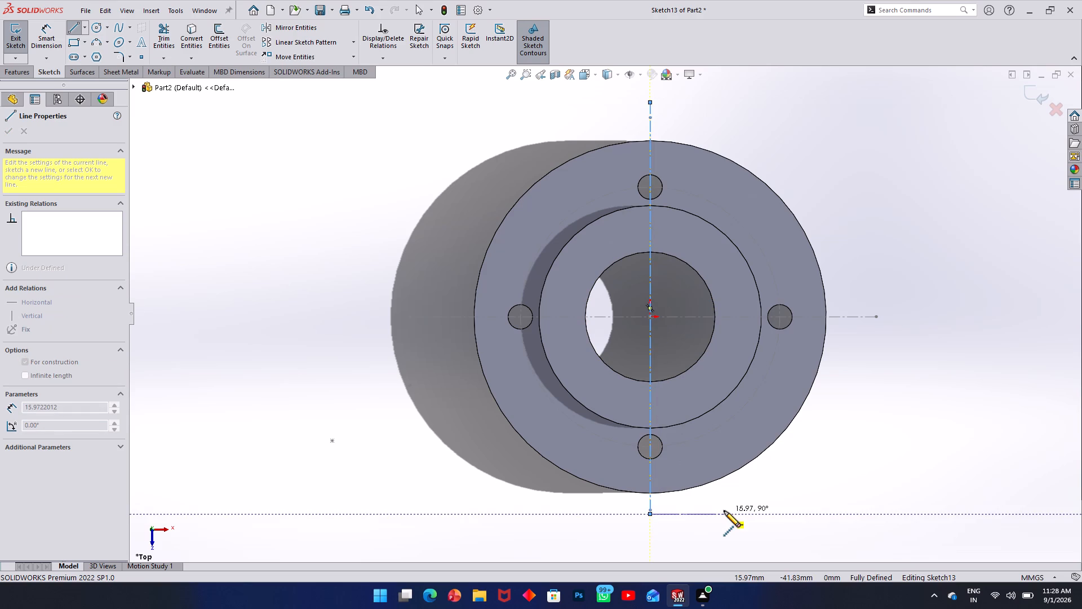
{"action": "key", "text": "Escape"}
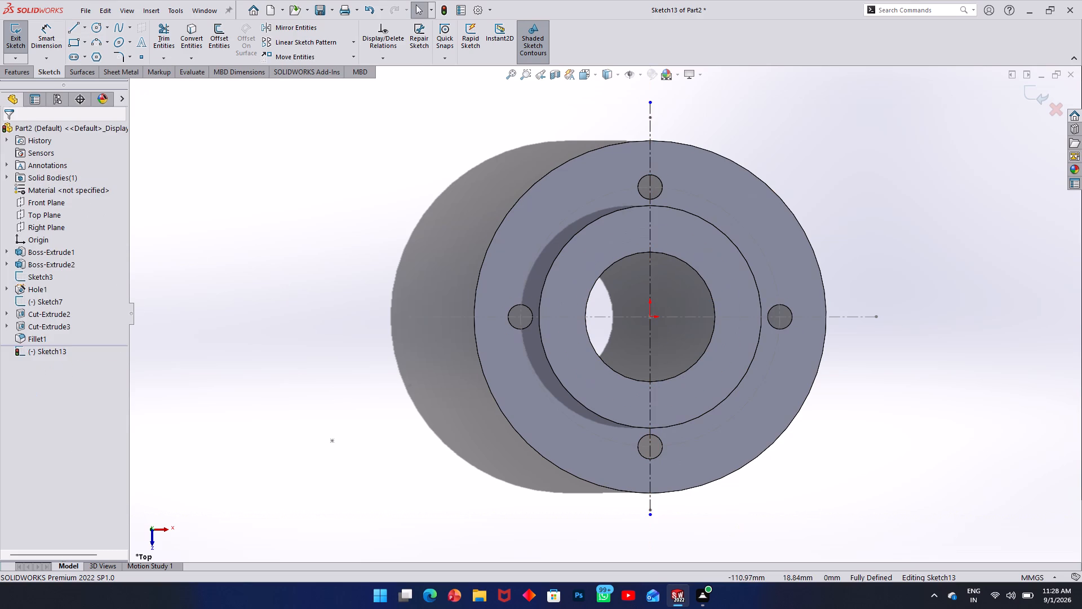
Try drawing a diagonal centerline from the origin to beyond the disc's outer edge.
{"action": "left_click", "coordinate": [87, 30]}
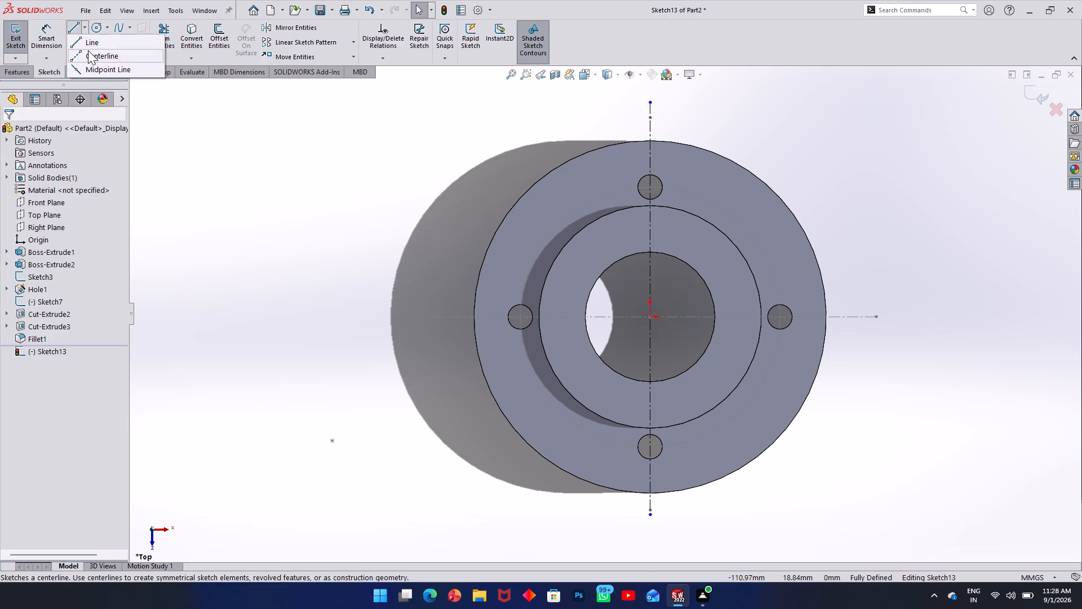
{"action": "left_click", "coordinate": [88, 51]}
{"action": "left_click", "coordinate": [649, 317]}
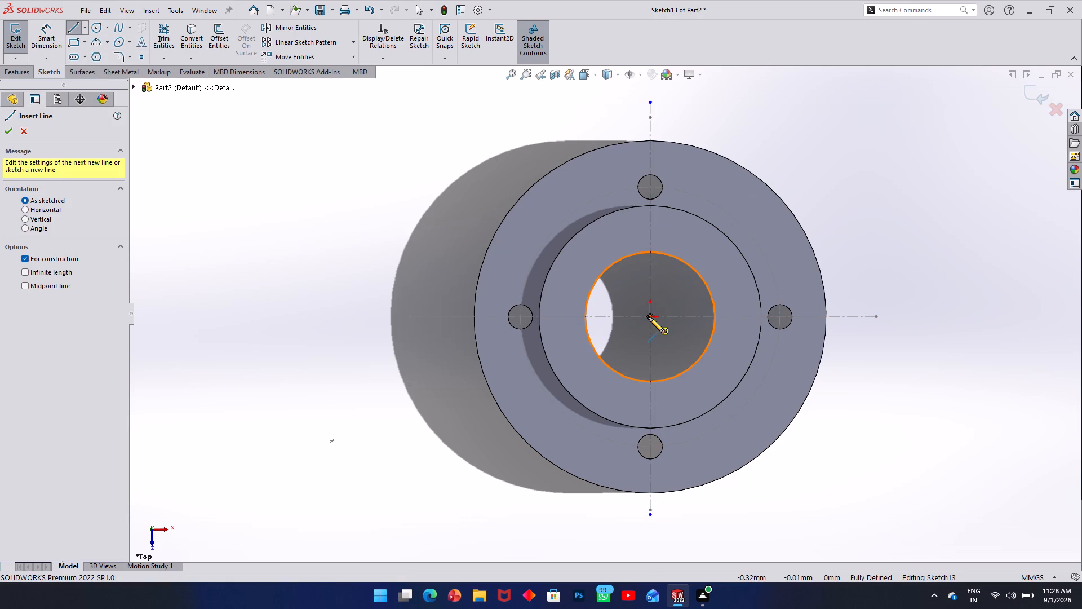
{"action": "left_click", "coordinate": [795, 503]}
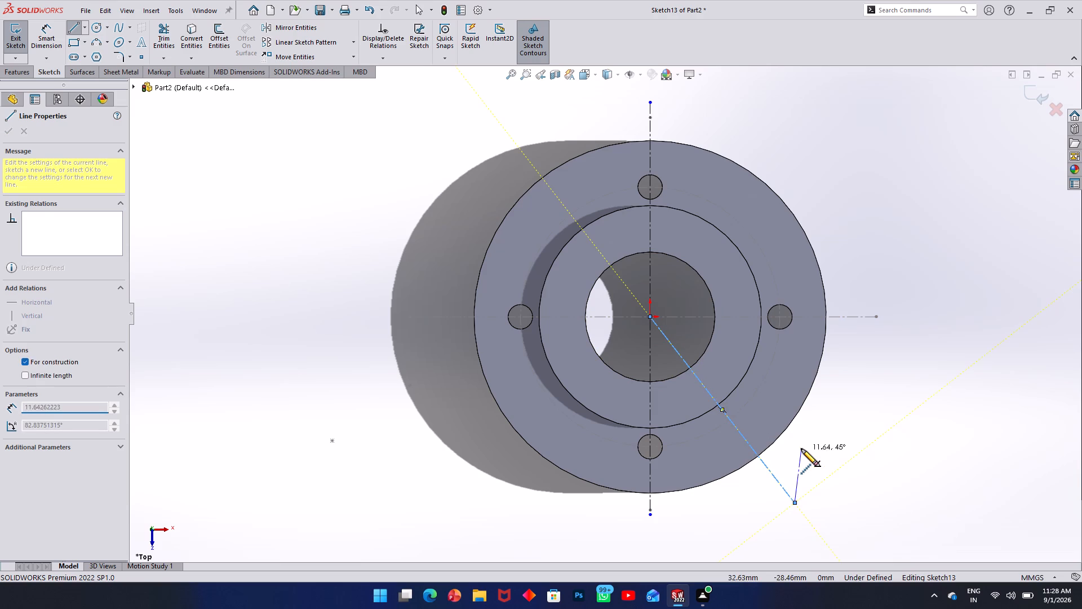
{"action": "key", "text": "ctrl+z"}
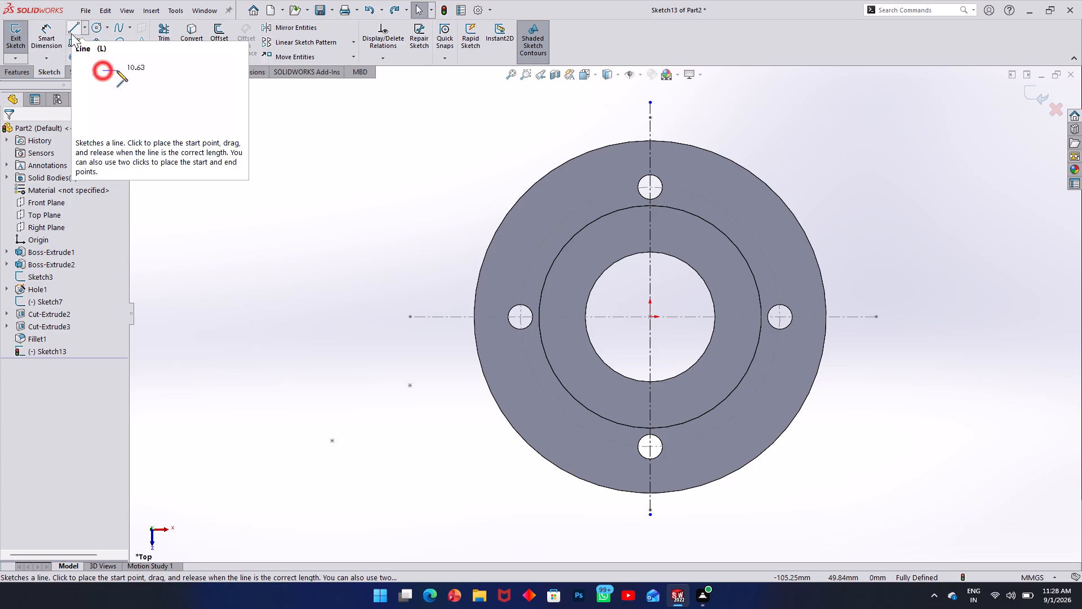
Draw a diagonal construction centerline from the origin down past the disc's outer edge, between the bottom and right-hand holes.
{"action": "left_click", "coordinate": [86, 33]}
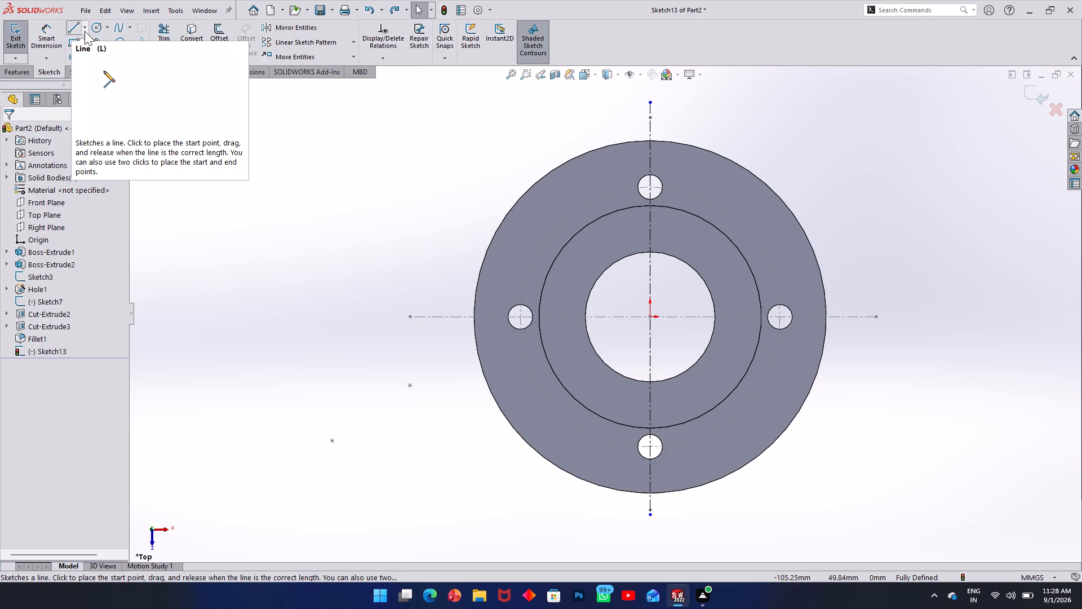
{"action": "left_click", "coordinate": [85, 31]}
{"action": "left_click", "coordinate": [93, 59]}
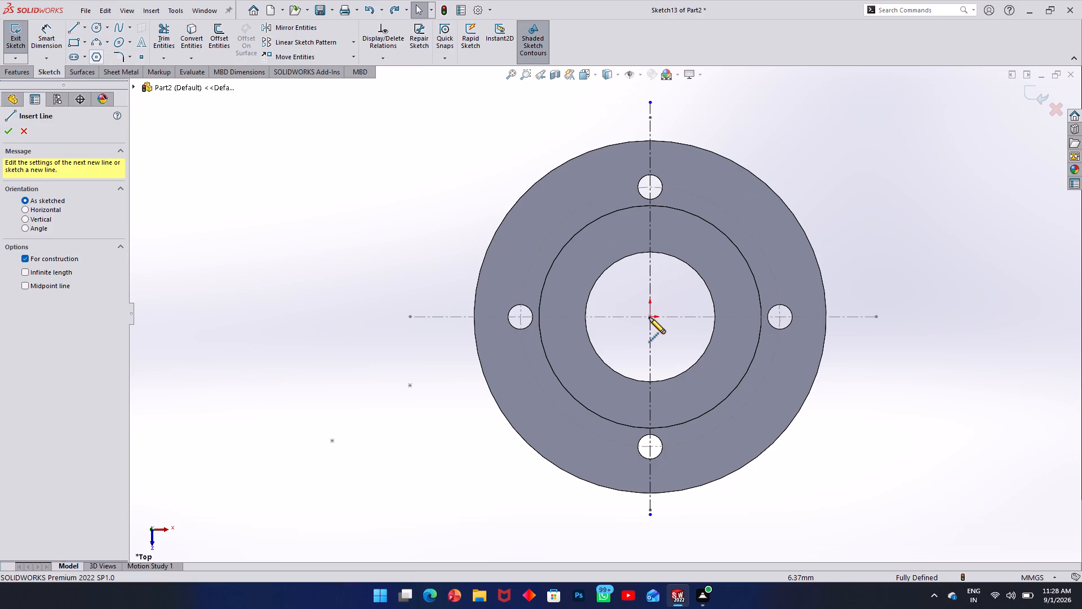
{"action": "left_click", "coordinate": [651, 317]}
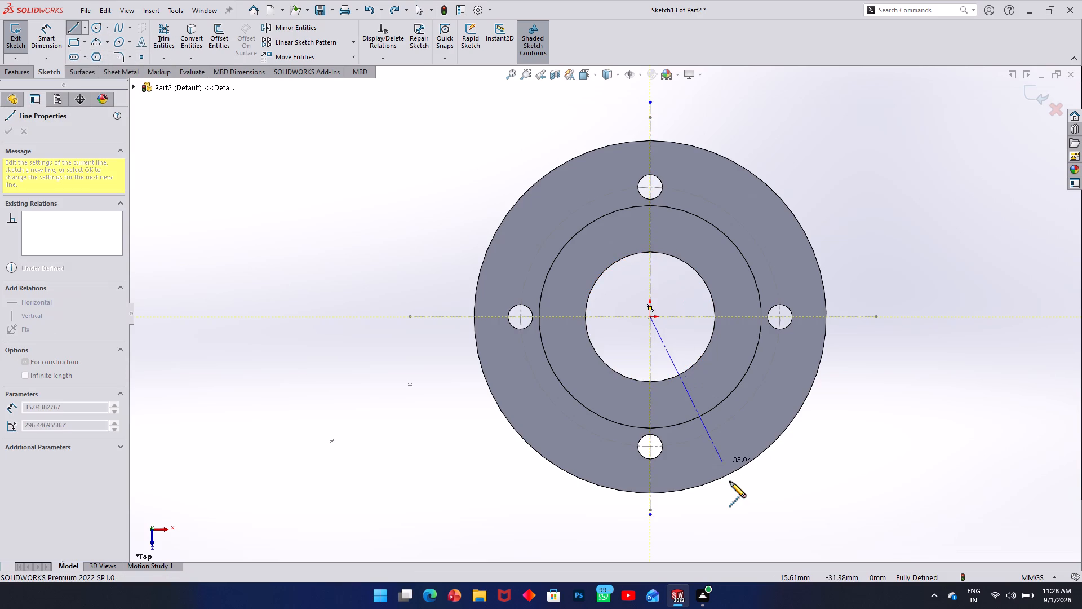
{"action": "left_click", "coordinate": [730, 482]}
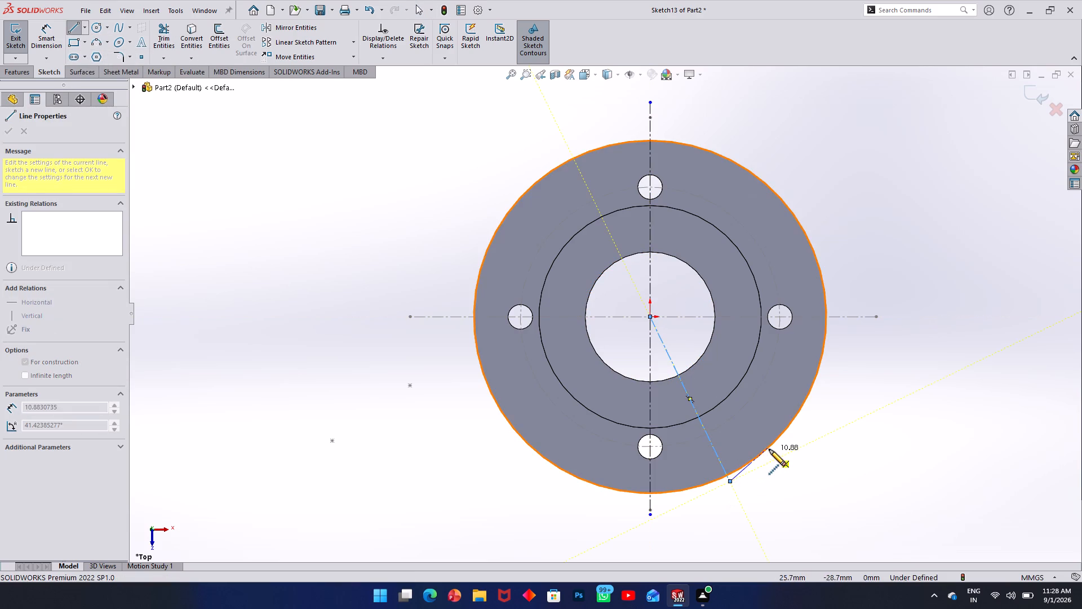
{"action": "key", "text": "Escape"}
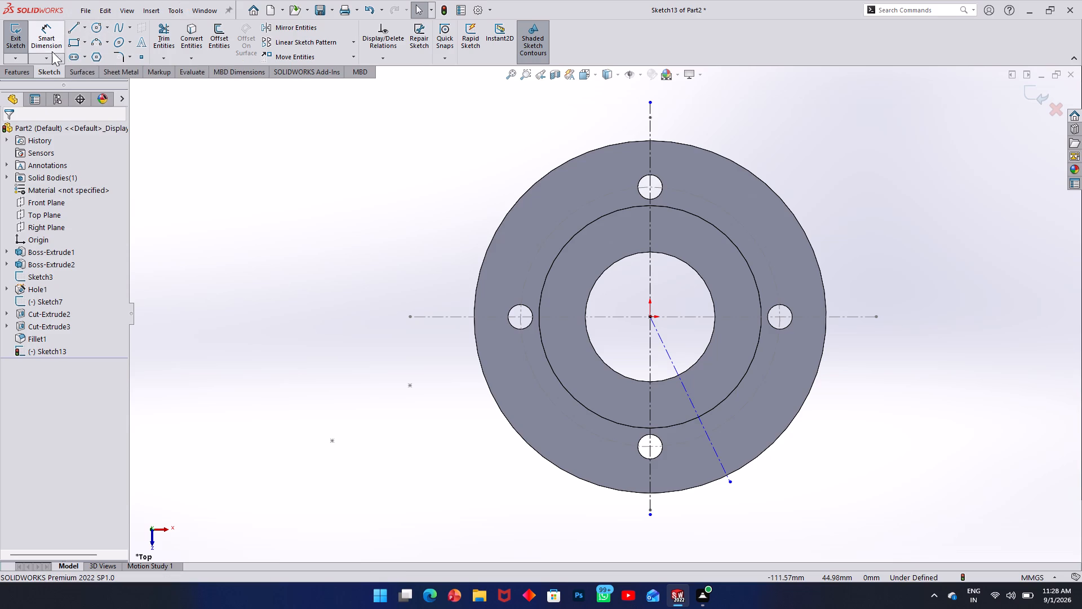
Dimension the angle between the vertical centerline and the diagonal centerline to 30°, placing it below the disc.
{"action": "left_click", "coordinate": [61, 32]}
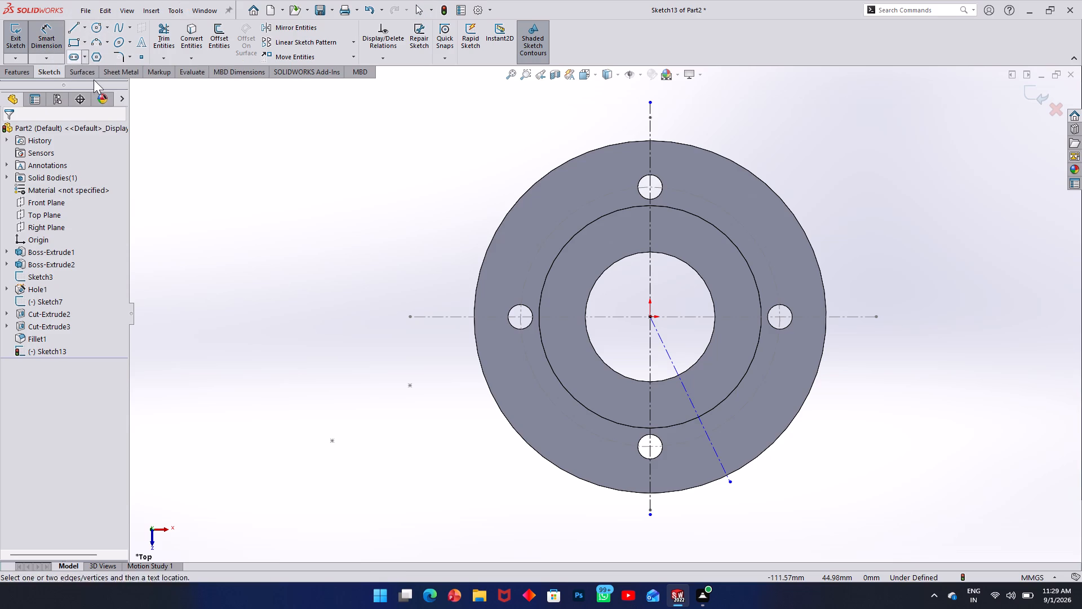
{"action": "left_click", "coordinate": [649, 382]}
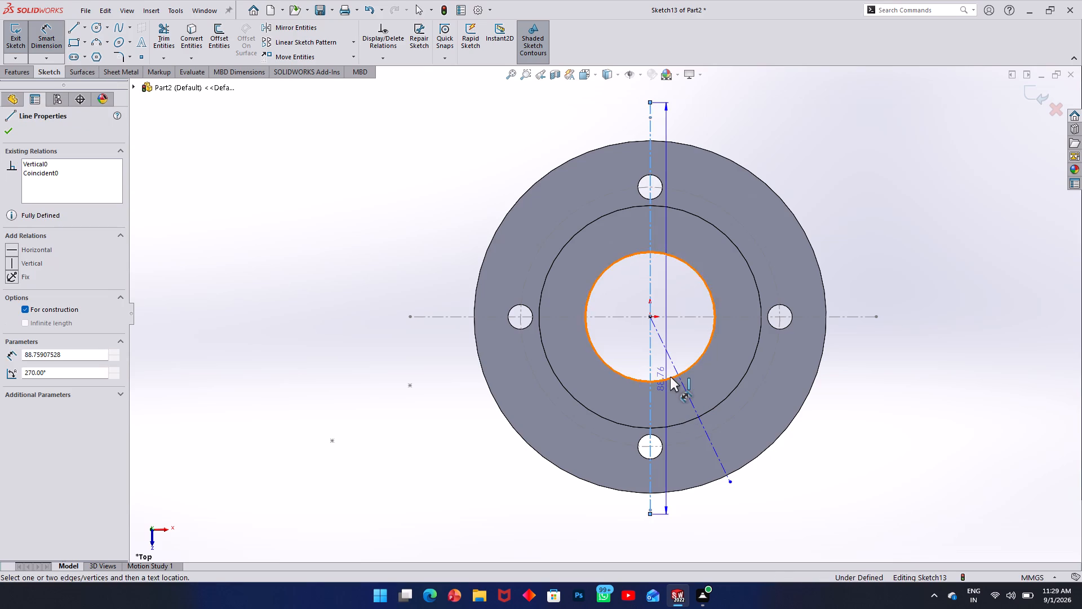
{"action": "left_click", "coordinate": [677, 375]}
{"action": "left_click", "coordinate": [707, 514]}
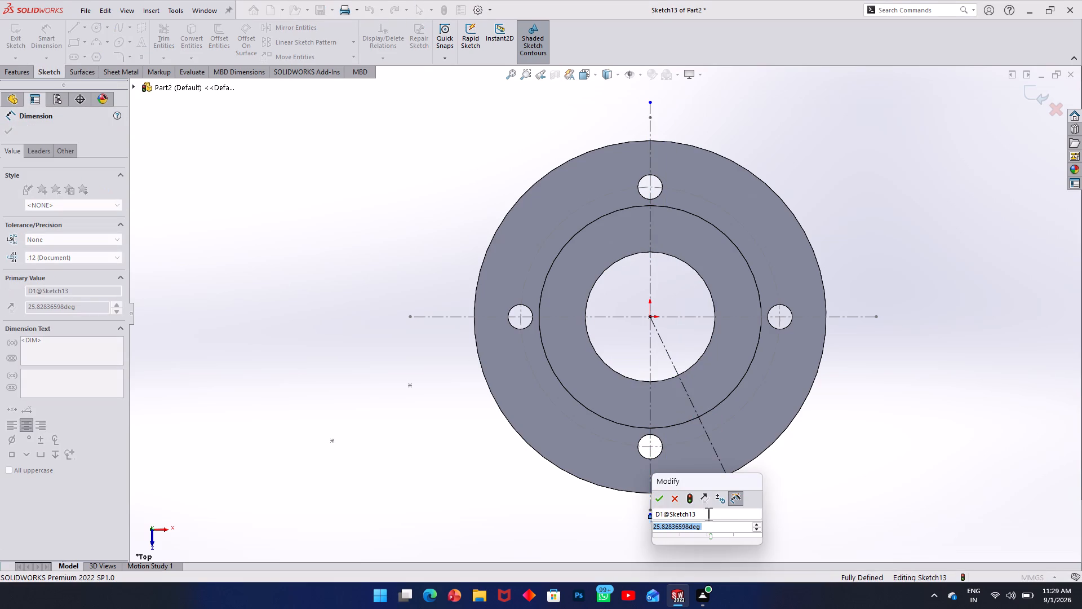
{"action": "type", "text": "30"}
{"action": "key", "text": "Return"}
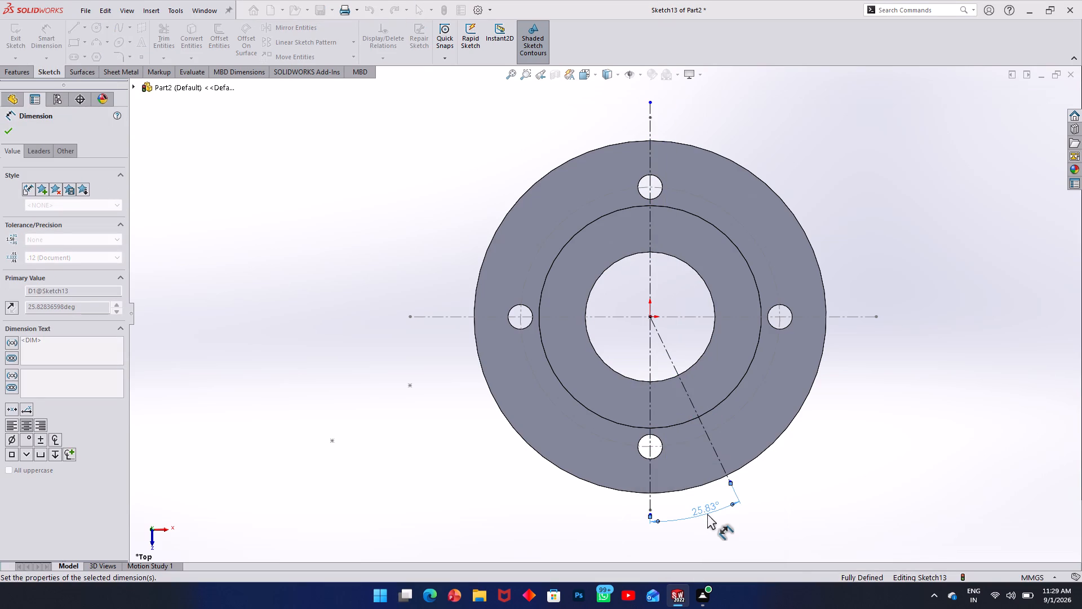
{"action": "left_click", "coordinate": [821, 515]}
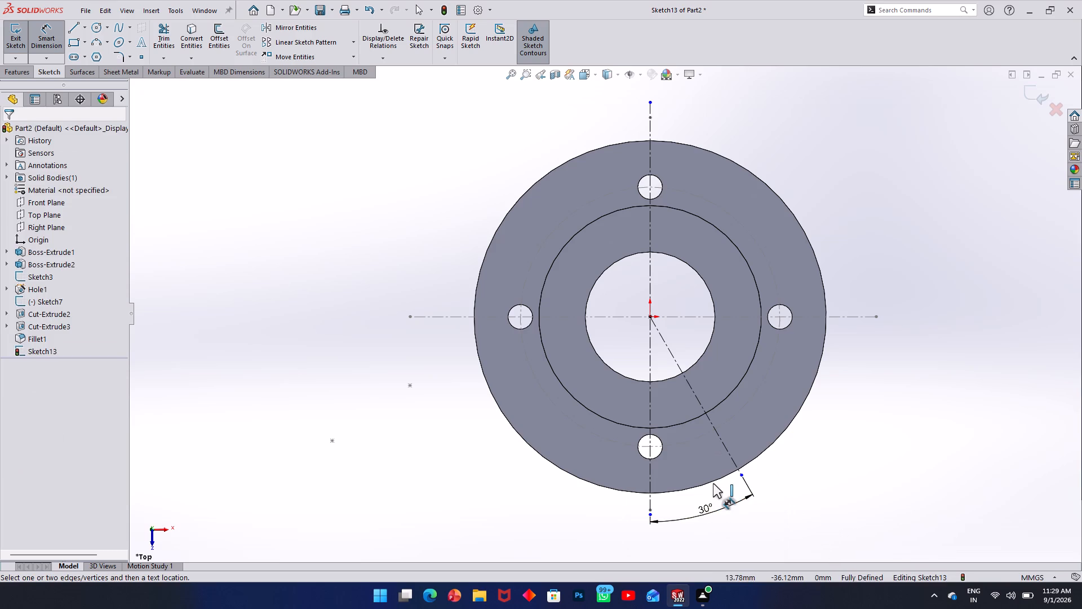
{"action": "left_click", "coordinate": [712, 482]}
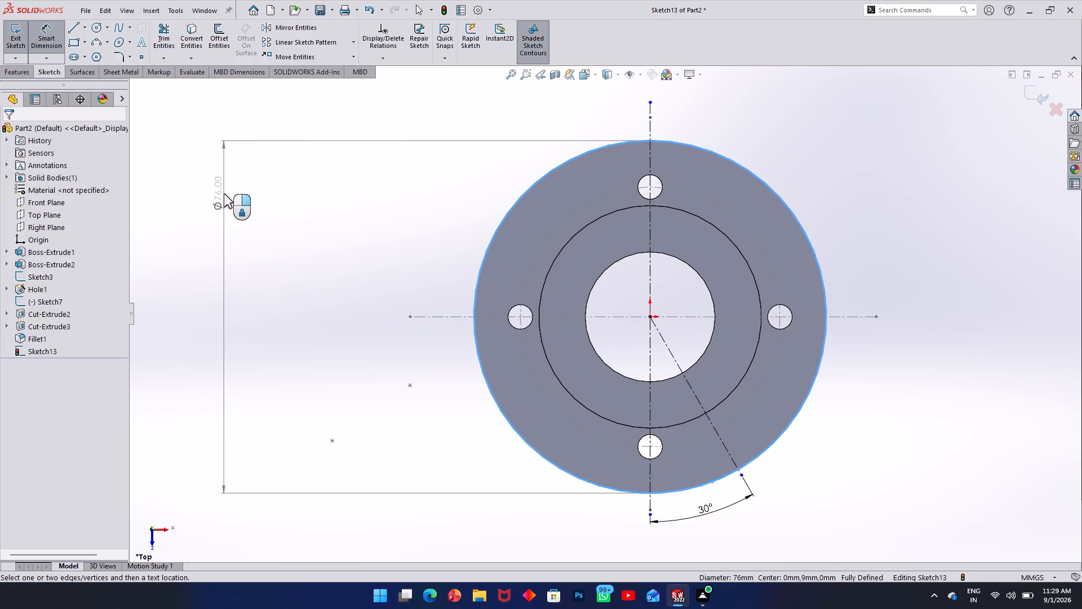
{"action": "key", "text": "Escape"}
{"action": "key", "text": "Escape"}
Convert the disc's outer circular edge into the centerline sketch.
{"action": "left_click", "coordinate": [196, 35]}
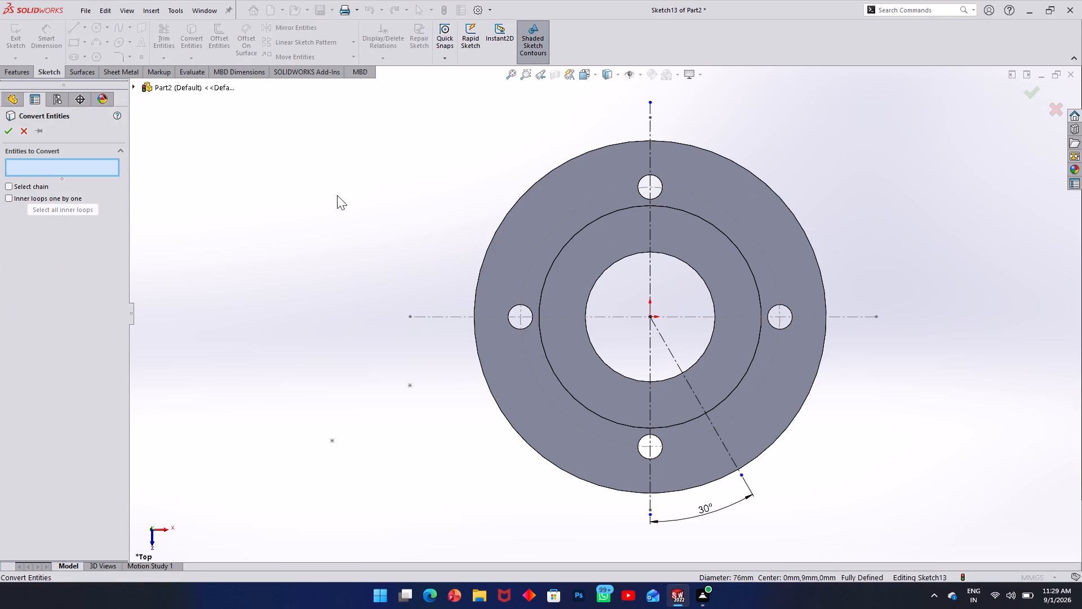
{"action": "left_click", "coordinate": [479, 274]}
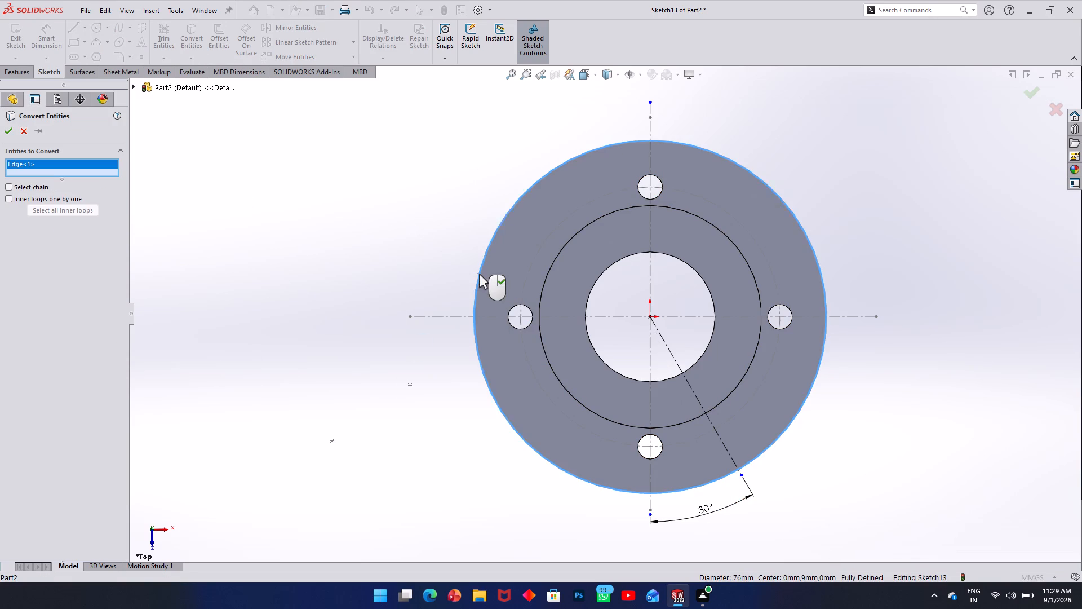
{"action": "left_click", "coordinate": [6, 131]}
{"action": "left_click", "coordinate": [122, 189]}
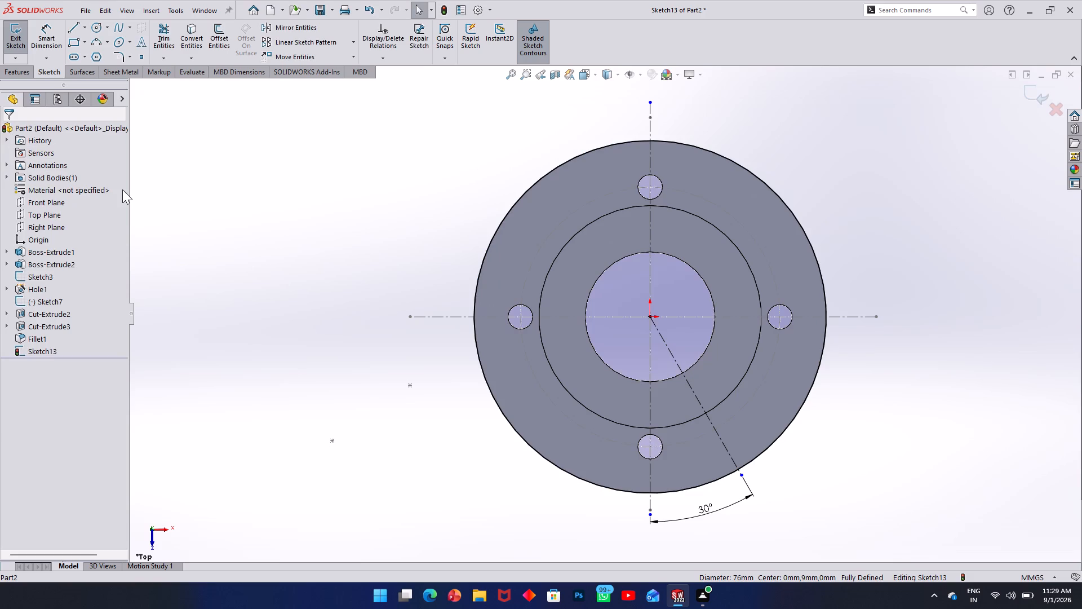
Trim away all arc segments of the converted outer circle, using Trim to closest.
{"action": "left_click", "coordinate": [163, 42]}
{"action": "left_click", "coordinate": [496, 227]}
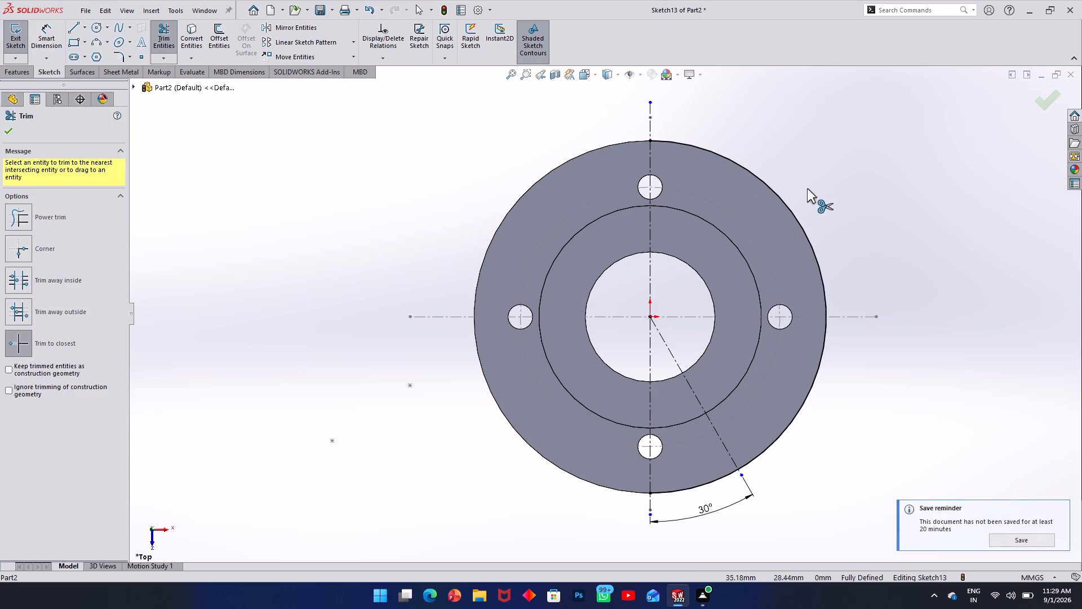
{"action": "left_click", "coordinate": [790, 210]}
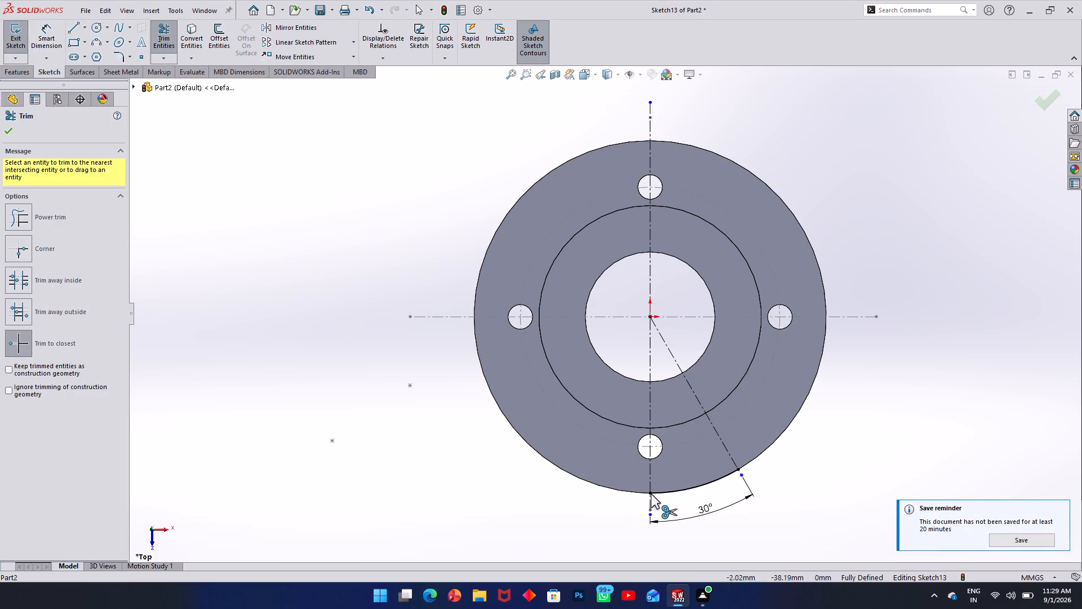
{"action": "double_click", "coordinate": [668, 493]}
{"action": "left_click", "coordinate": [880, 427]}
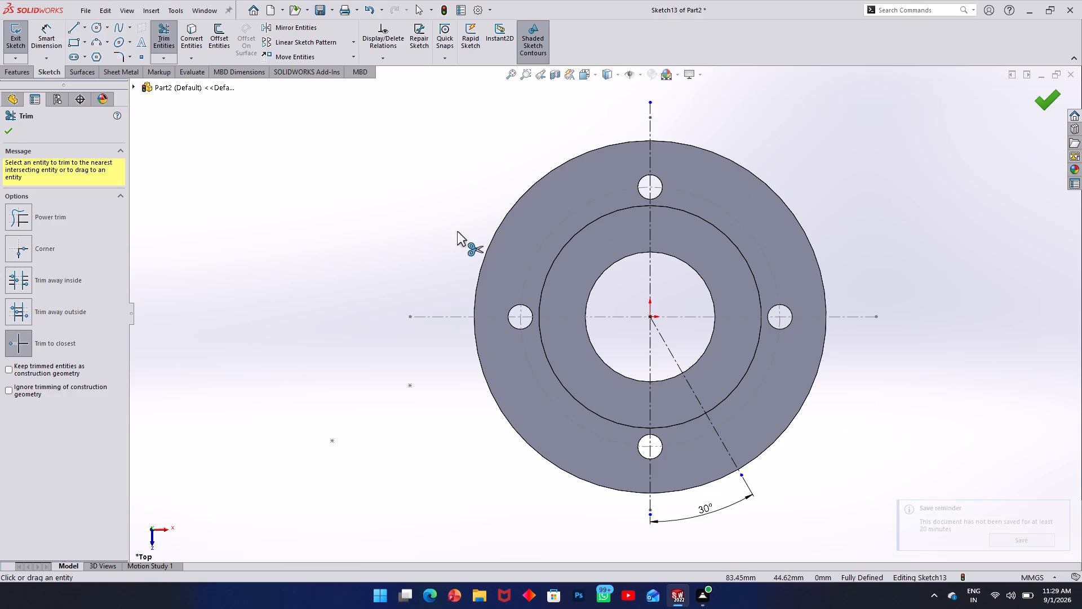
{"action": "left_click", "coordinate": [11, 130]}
Exit the sketch containing the vertical and 30° centerlines.
{"action": "left_click", "coordinate": [5, 50]}
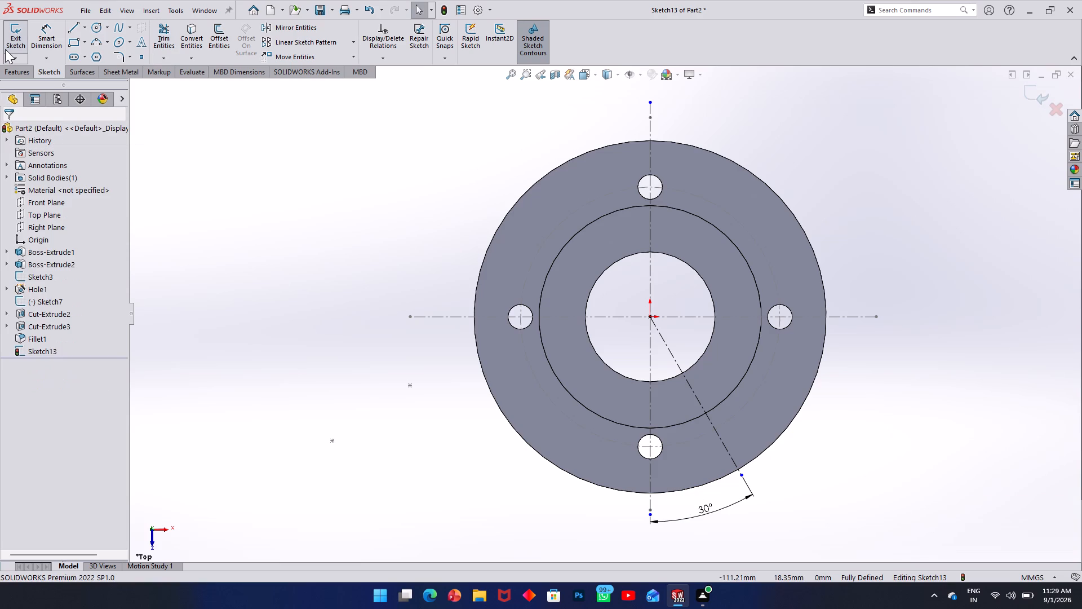
Start a Hole Wizard hole using the Legacy Hole type with the Simple profile.
{"action": "middle_click_drag", "start_coordinate": [278, 444], "coordinate": [246, 385]}
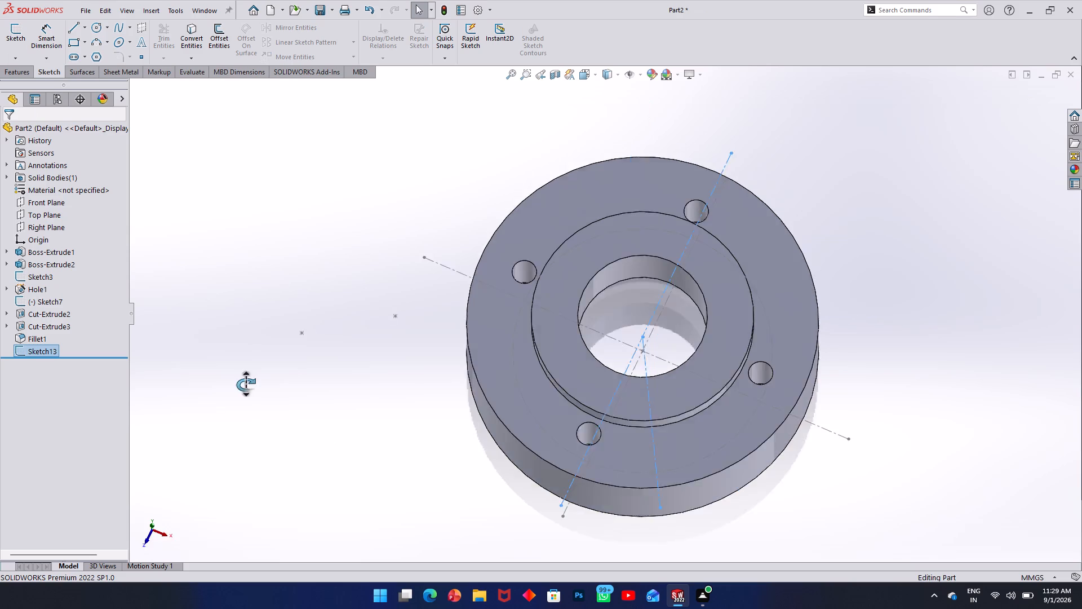
{"action": "middle_click_drag", "start_coordinate": [246, 385], "coordinate": [250, 253]}
{"action": "middle_click_drag", "start_coordinate": [299, 334], "coordinate": [299, 277]}
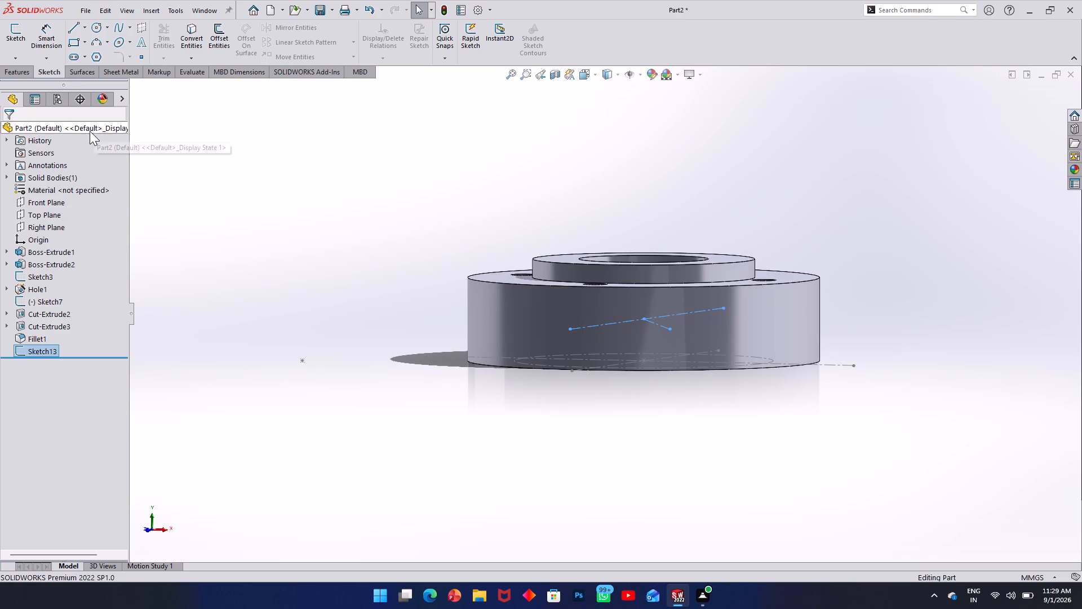
{"action": "left_click", "coordinate": [19, 76]}
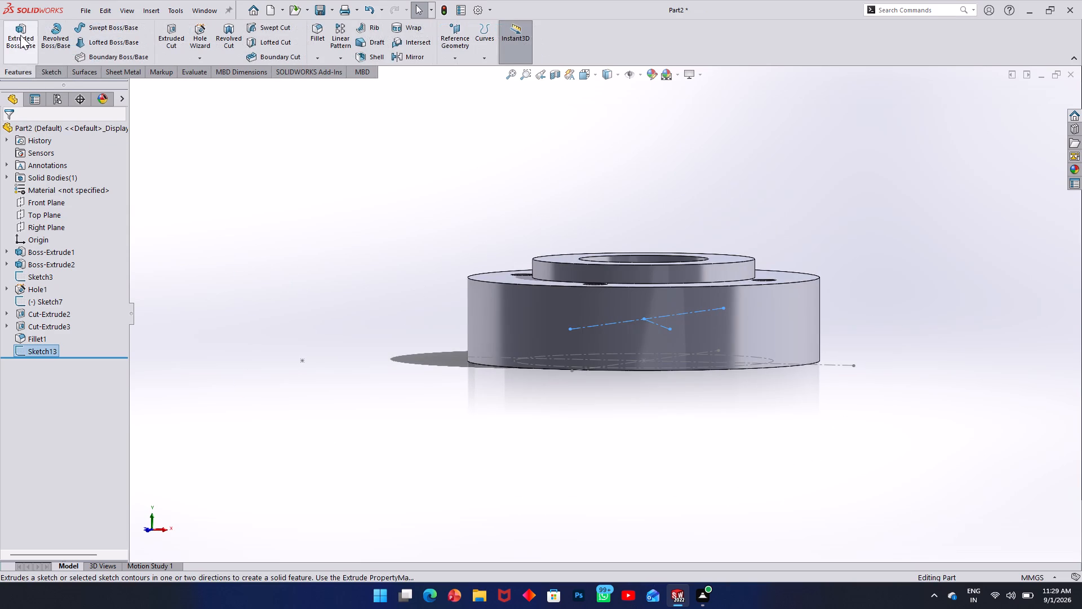
{"action": "left_click", "coordinate": [199, 42]}
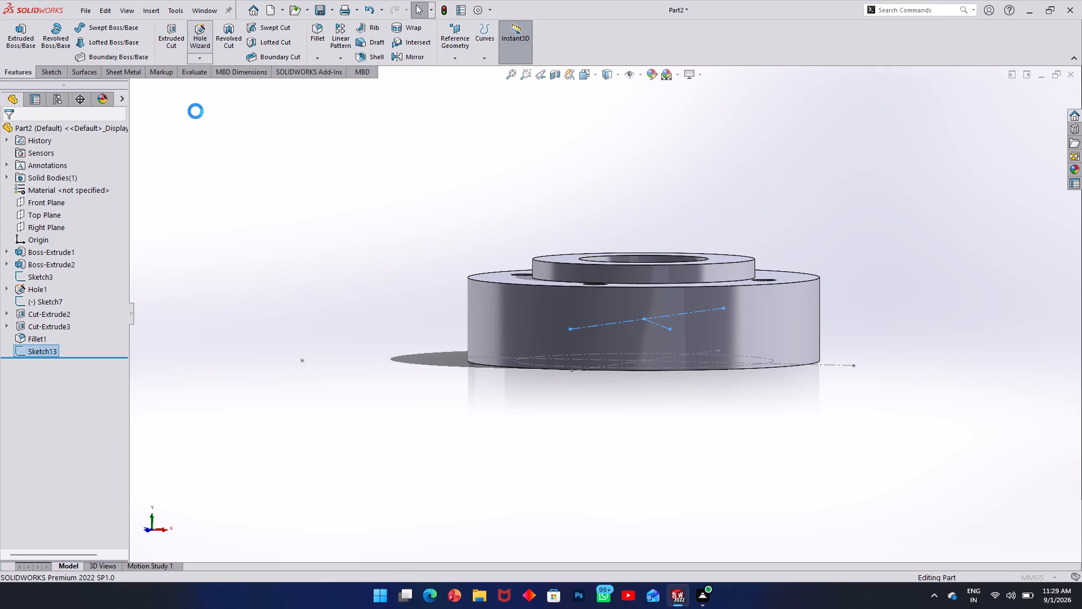
{"action": "left_click", "coordinate": [87, 228]}
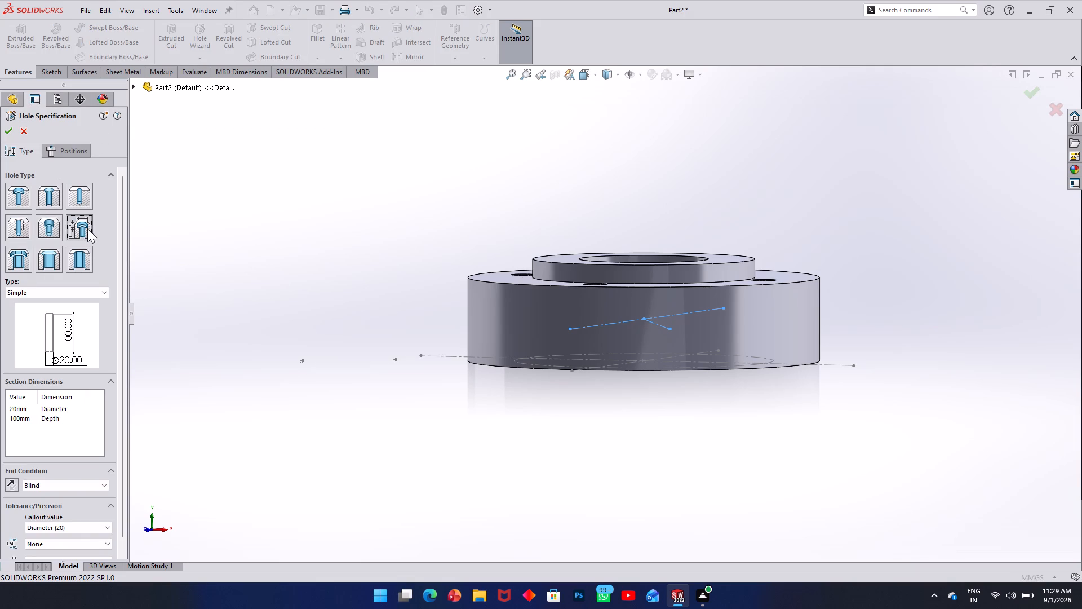
{"action": "left_click", "coordinate": [94, 295]}
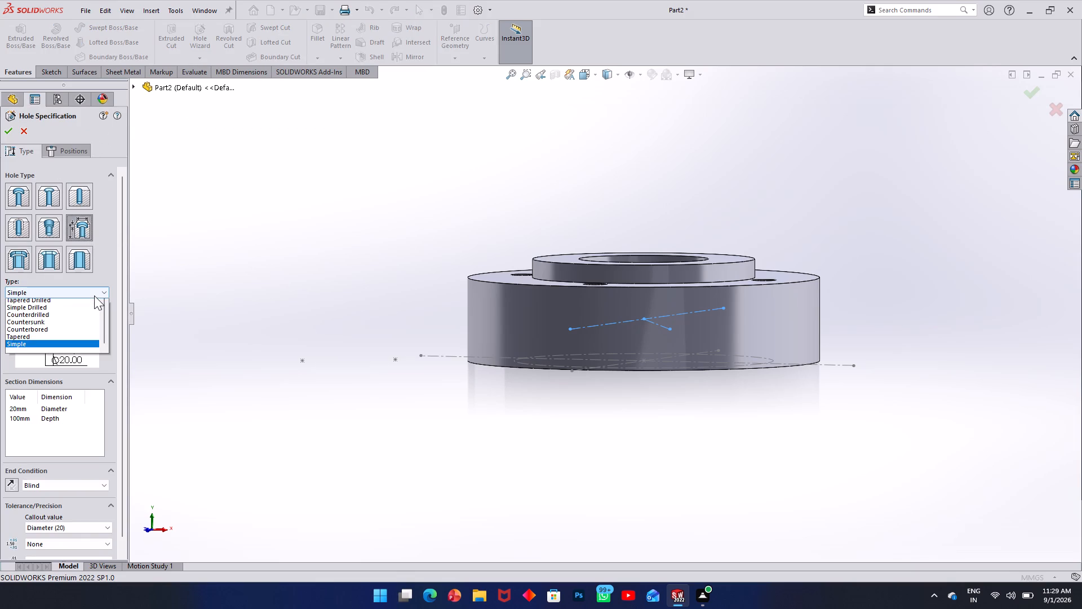
{"action": "left_click", "coordinate": [59, 343]}
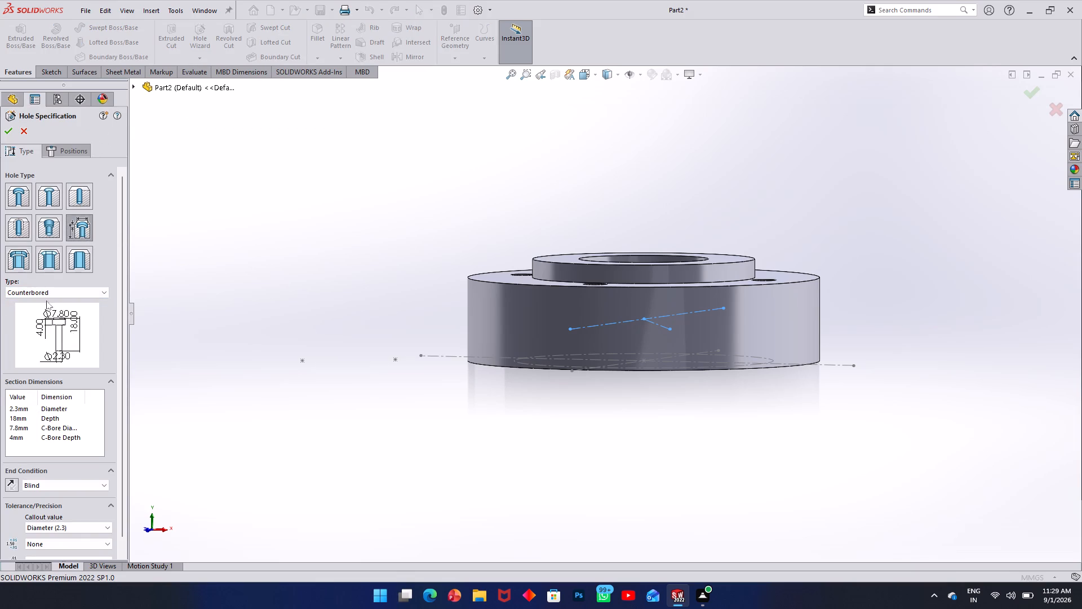
{"action": "left_click", "coordinate": [60, 294]}
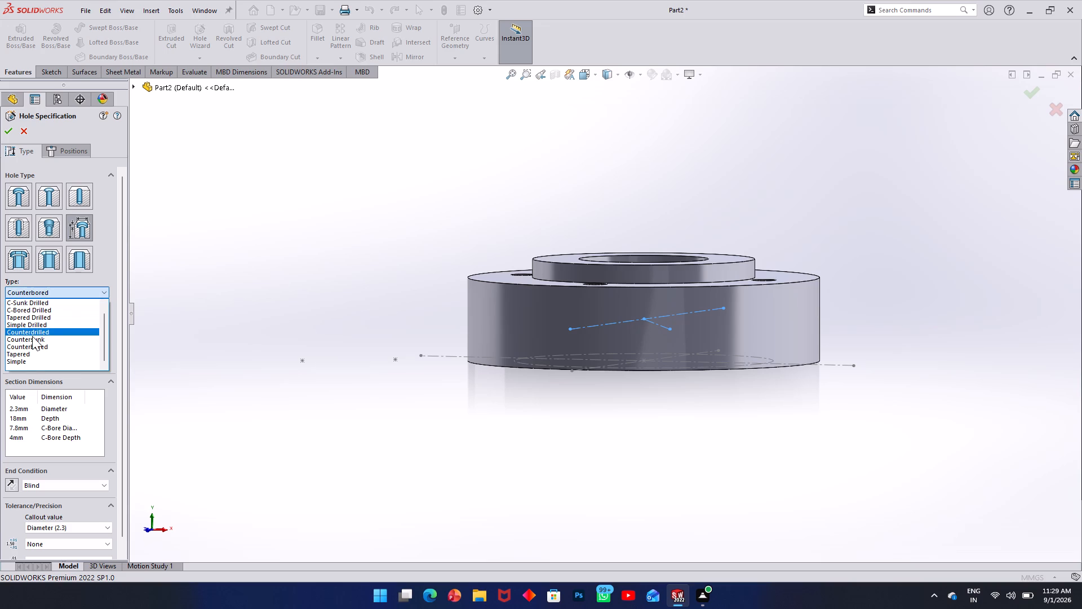
{"action": "left_click", "coordinate": [32, 361]}
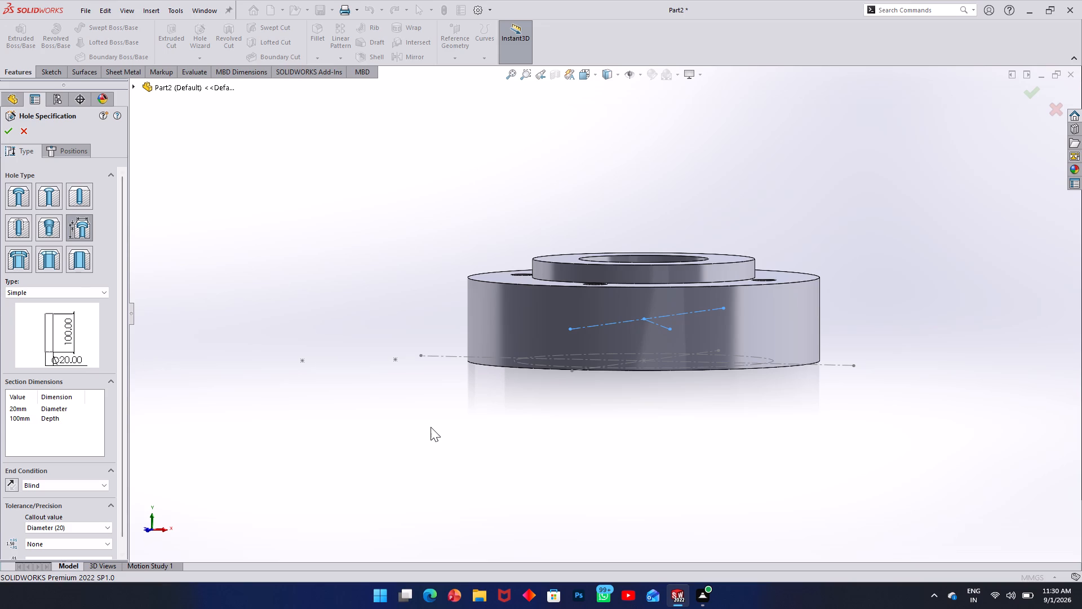
Set the simple legacy hole's diameter to 5 mm.
{"action": "middle_click_drag", "start_coordinate": [587, 307], "coordinate": [578, 348]}
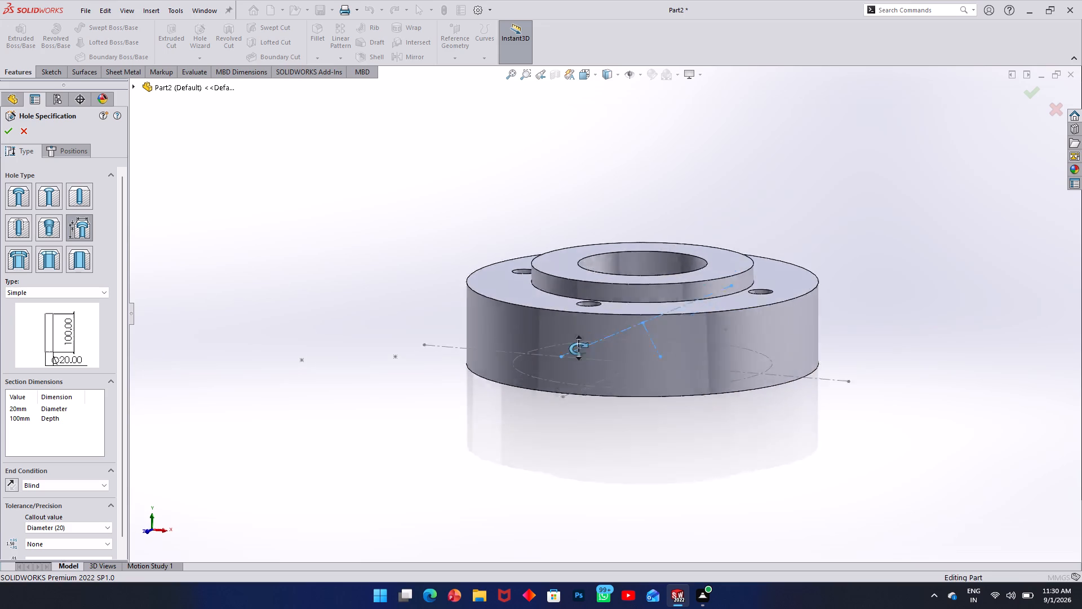
{"action": "middle_click_drag", "start_coordinate": [578, 348], "coordinate": [550, 330]}
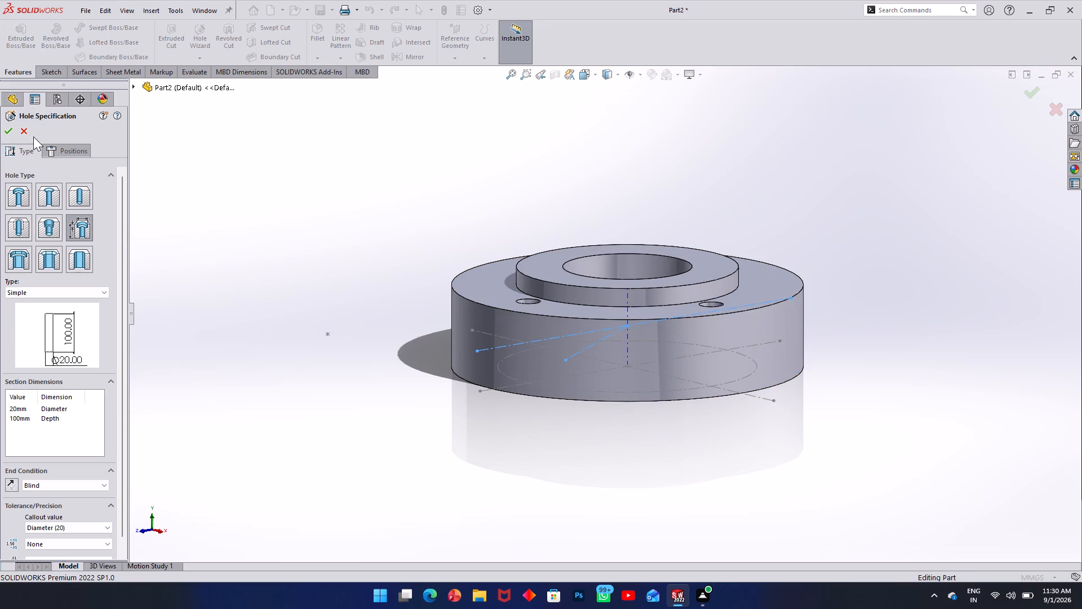
{"action": "left_click", "coordinate": [17, 408]}
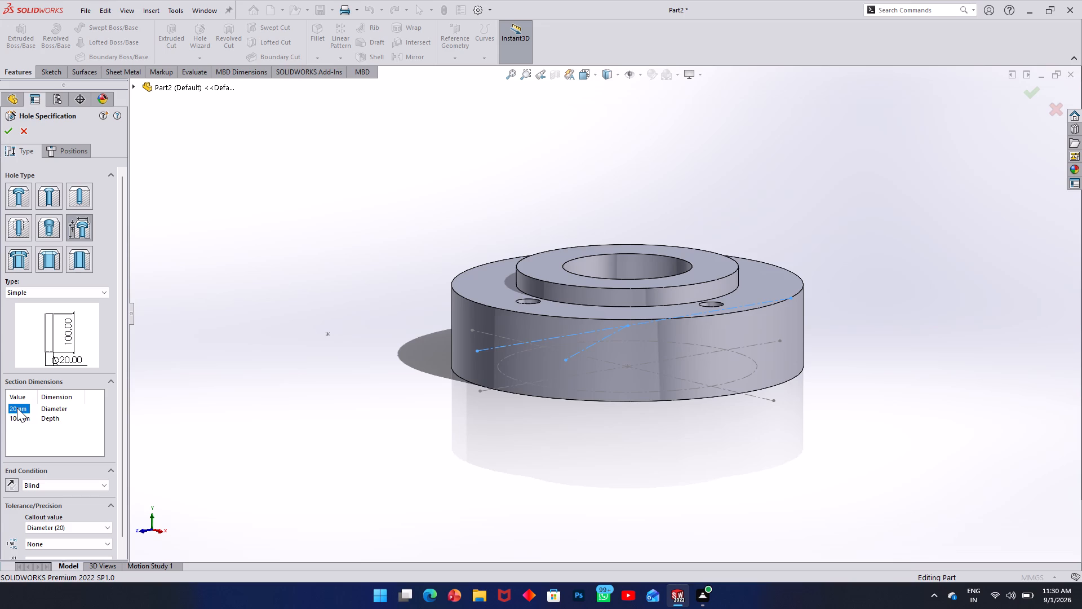
{"action": "double_click", "coordinate": [15, 407]}
{"action": "key", "text": "5"}
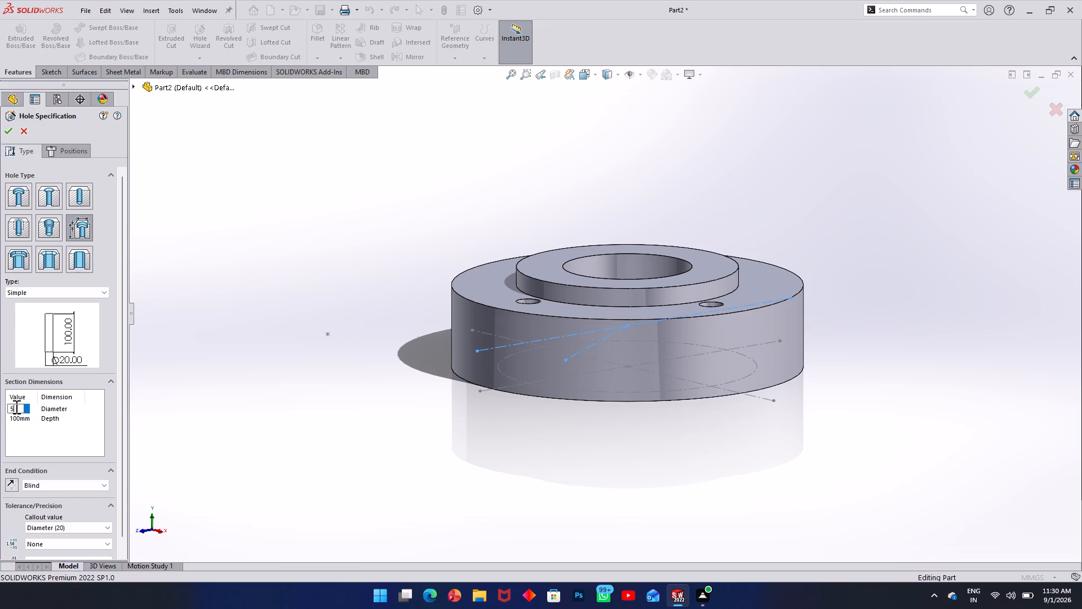
{"action": "key", "text": "Return"}
Switch to Calculator and work out 76 minus 38, divided by 2, for the hole depth.
{"action": "double_click", "coordinate": [15, 416]}
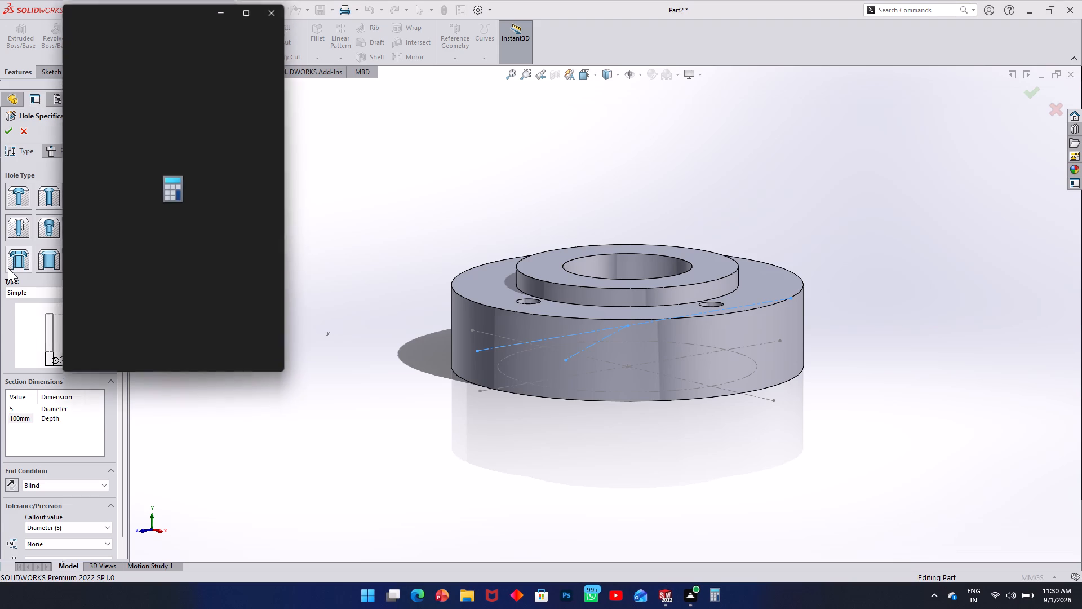
{"action": "type", "text": "76"}
{"action": "key", "text": "minus"}
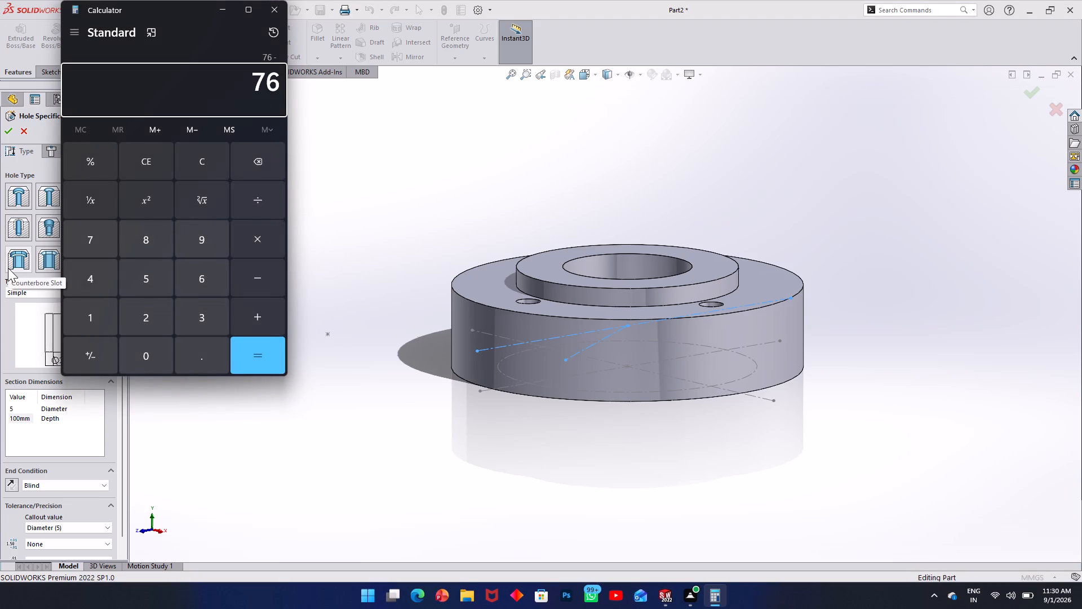
{"action": "type", "text": "38"}
{"action": "key", "text": "Return"}
{"action": "type", "text": "/2"}
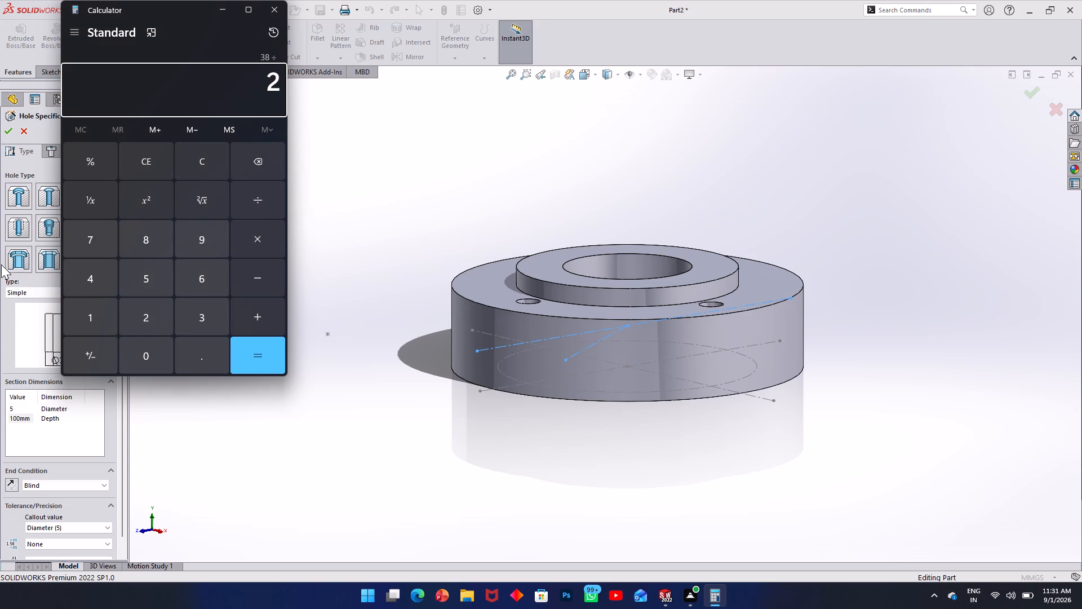
{"action": "key", "text": "Return"}
{"action": "left_click", "coordinate": [268, 7]}
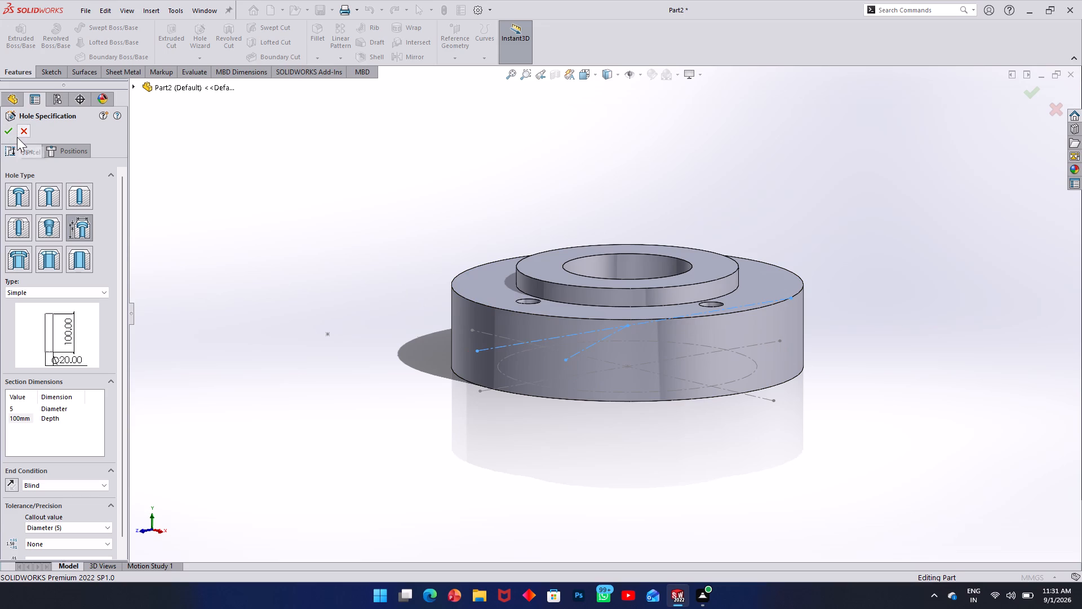
Set the simple legacy hole's depth to 20 mm.
{"action": "double_click", "coordinate": [21, 419]}
{"action": "type", "text": "20"}
{"action": "key", "text": "Return"}
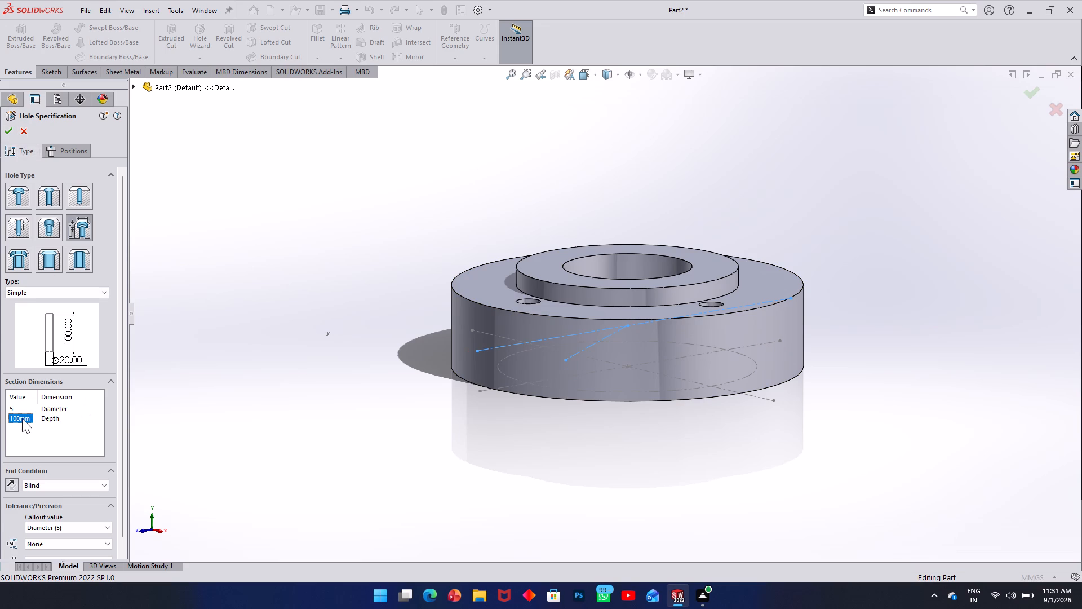
{"action": "double_click", "coordinate": [22, 418]}
{"action": "type", "text": "20"}
{"action": "key", "text": "Return"}
Using a 3D position sketch, place the hole's point on the disc's outer cylindrical face near the end of the 30° centerline.
{"action": "left_click", "coordinate": [61, 152]}
{"action": "left_click", "coordinate": [66, 250]}
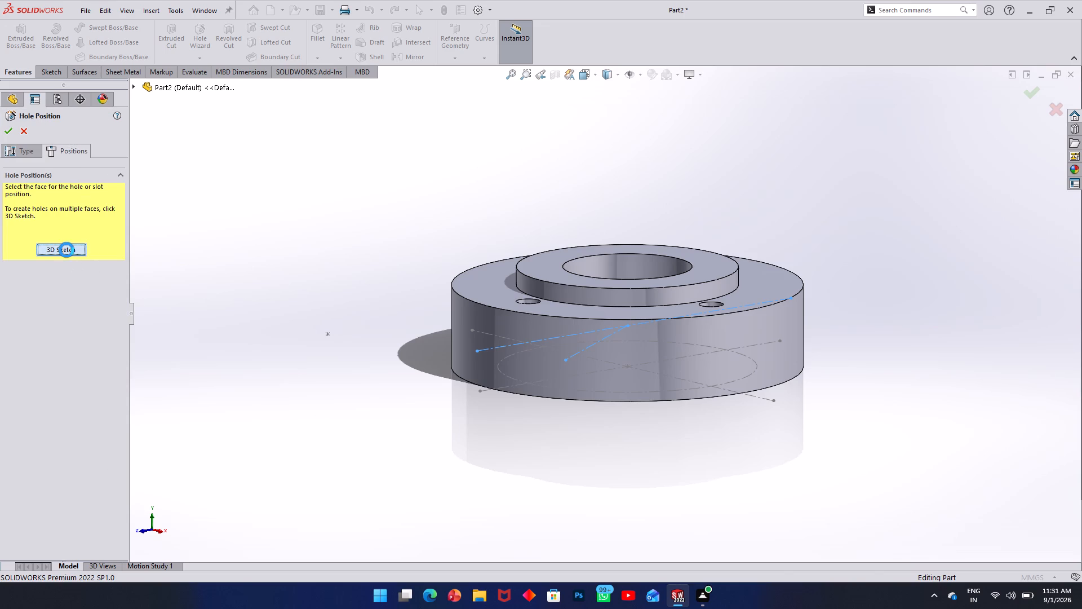
{"action": "left_click", "coordinate": [566, 360]}
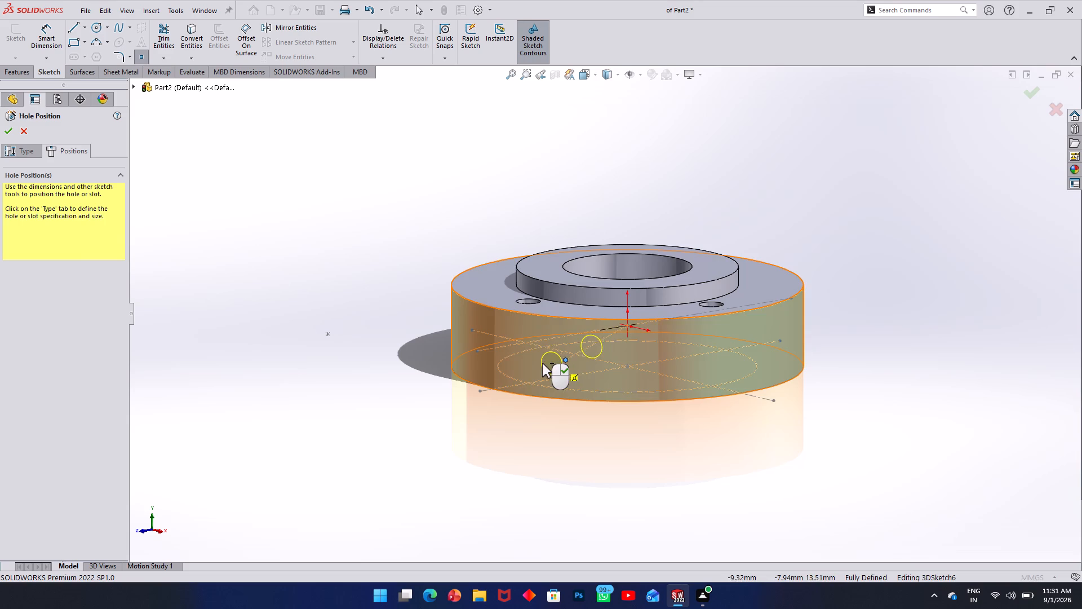
{"action": "left_click", "coordinate": [567, 360]}
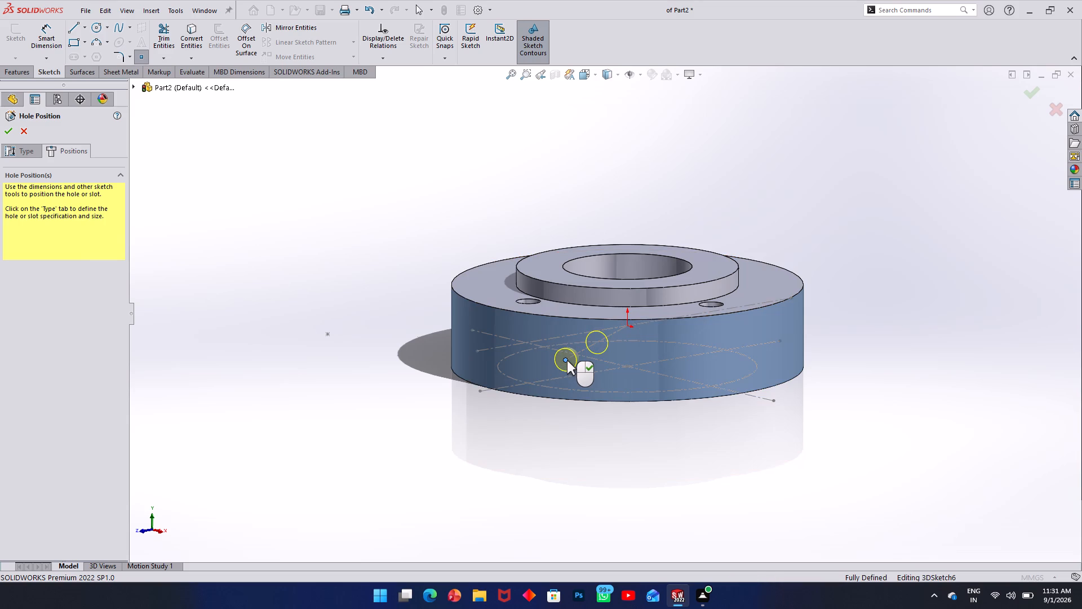
{"action": "double_click", "coordinate": [567, 360]}
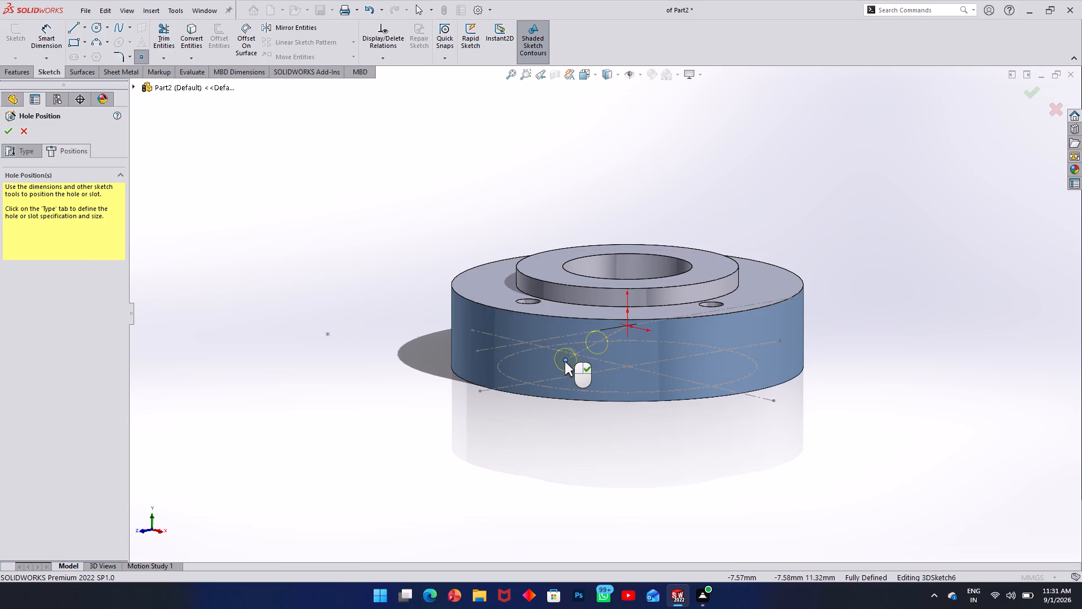
{"action": "left_click", "coordinate": [565, 361]}
{"action": "triple_click", "coordinate": [566, 358]}
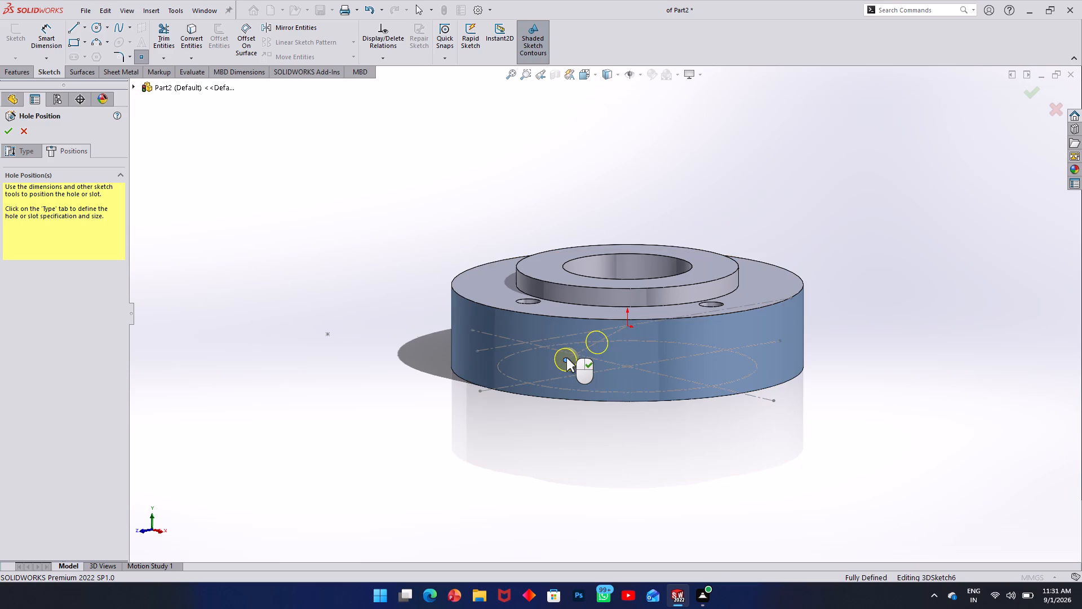
{"action": "double_click", "coordinate": [566, 358]}
{"action": "left_click", "coordinate": [566, 358]}
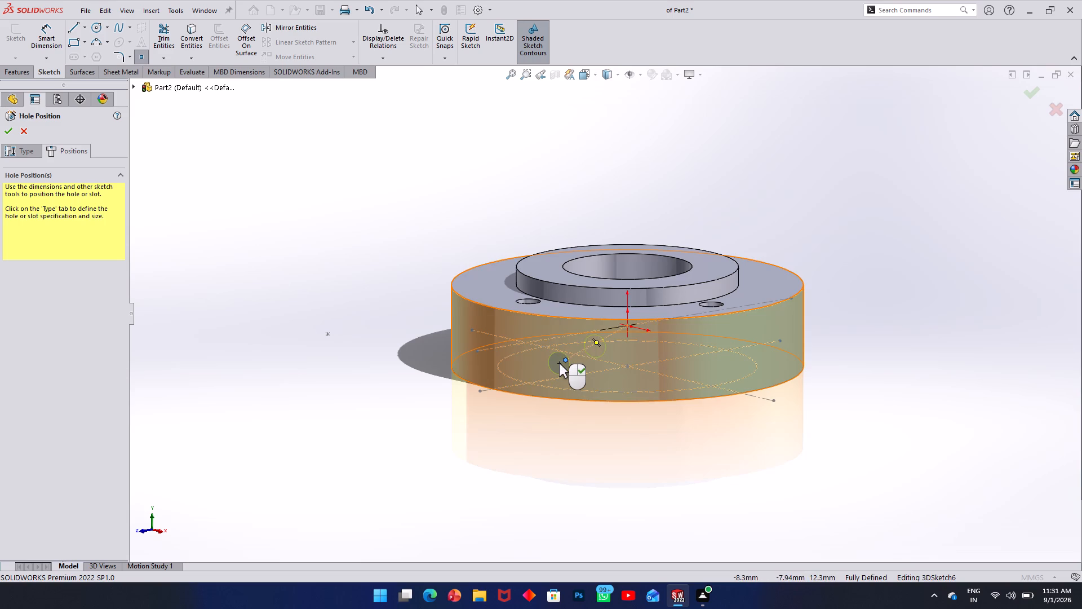
{"action": "left_click", "coordinate": [567, 360]}
{"action": "left_click", "coordinate": [570, 369]}
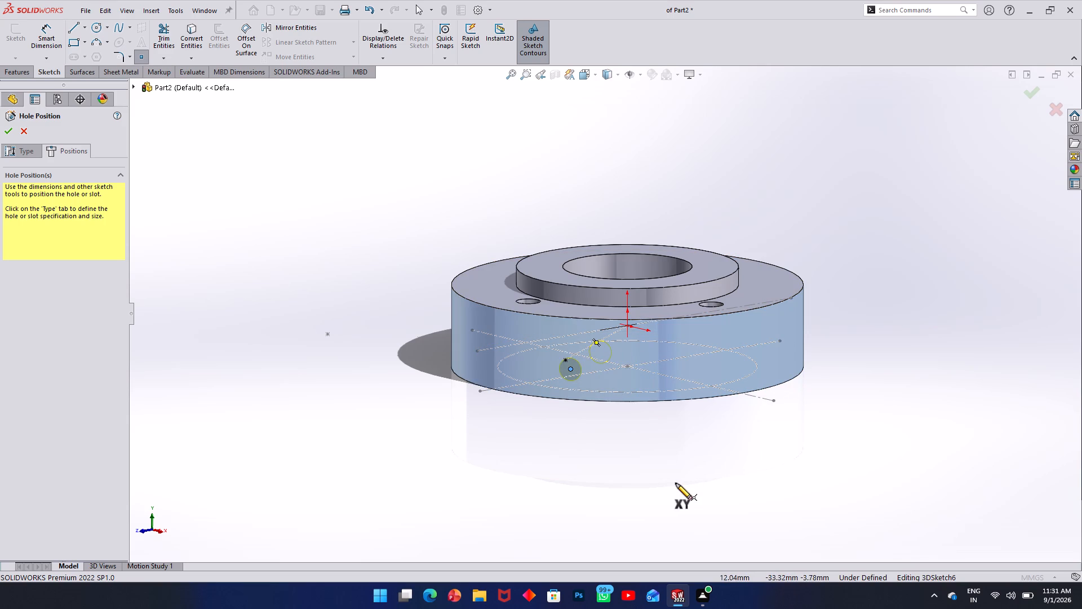
{"action": "key", "text": "Escape"}
Add an Intersection relation between the hole's position point, the disc's outer cylindrical face and the 30° centerline.
{"action": "left_click", "coordinate": [569, 368], "text": "ctrl"}
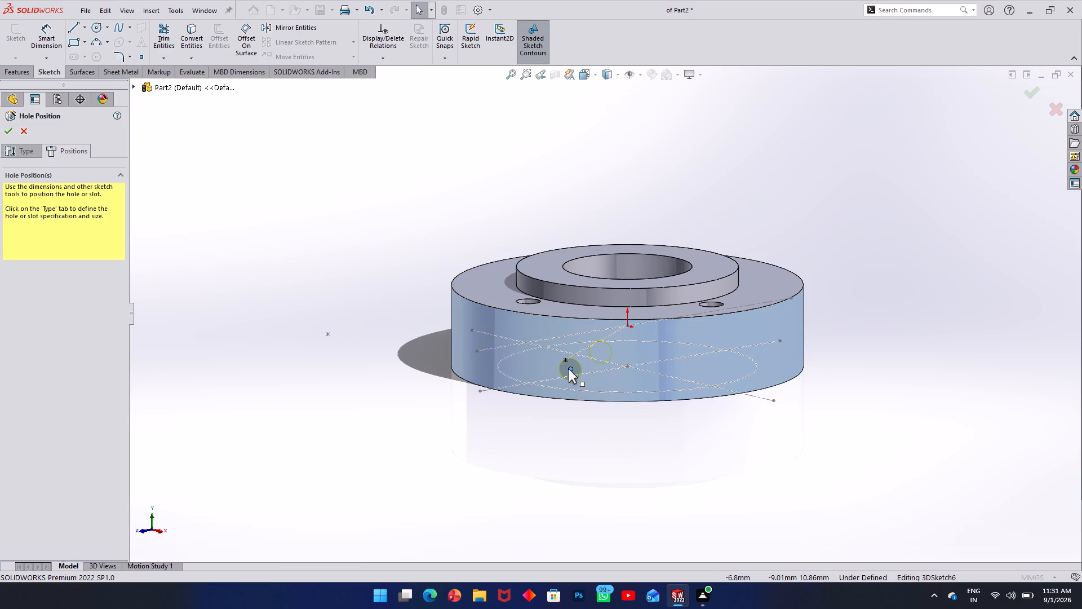
{"action": "left_click", "coordinate": [566, 359], "text": "ctrl"}
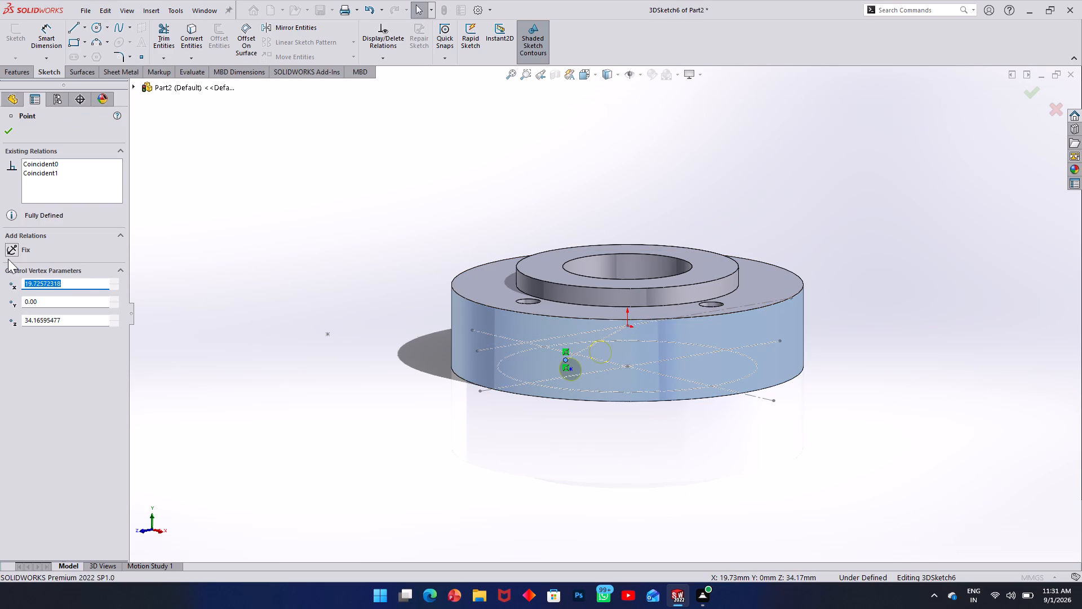
{"action": "key", "text": "Escape"}
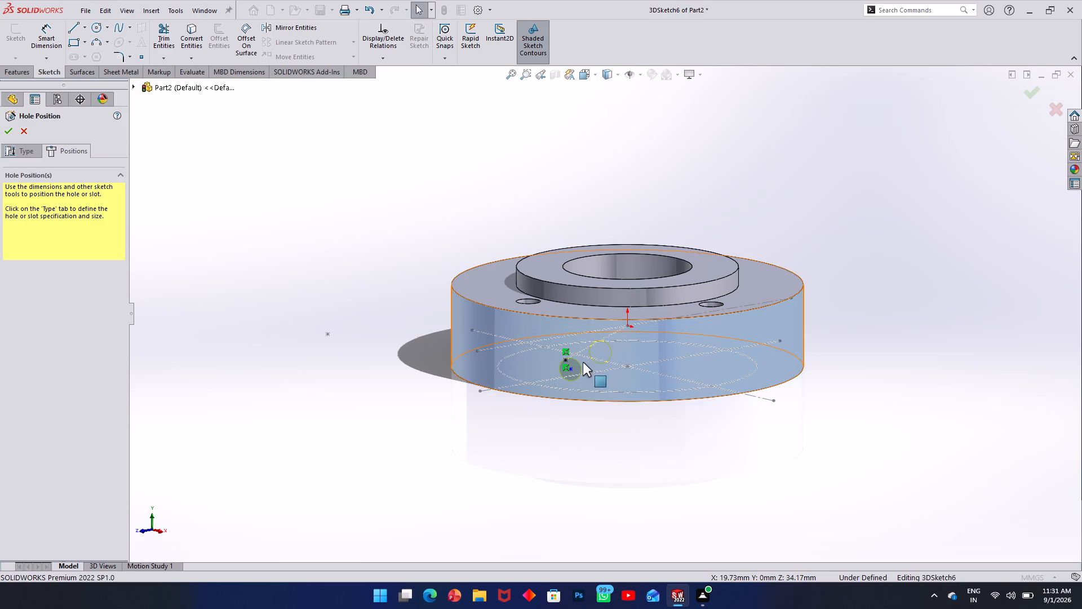
{"action": "scroll", "coordinate": [586, 354], "scroll_direction": "down", "scroll_amount": 7}
{"action": "left_click", "coordinate": [547, 369], "text": "ctrl"}
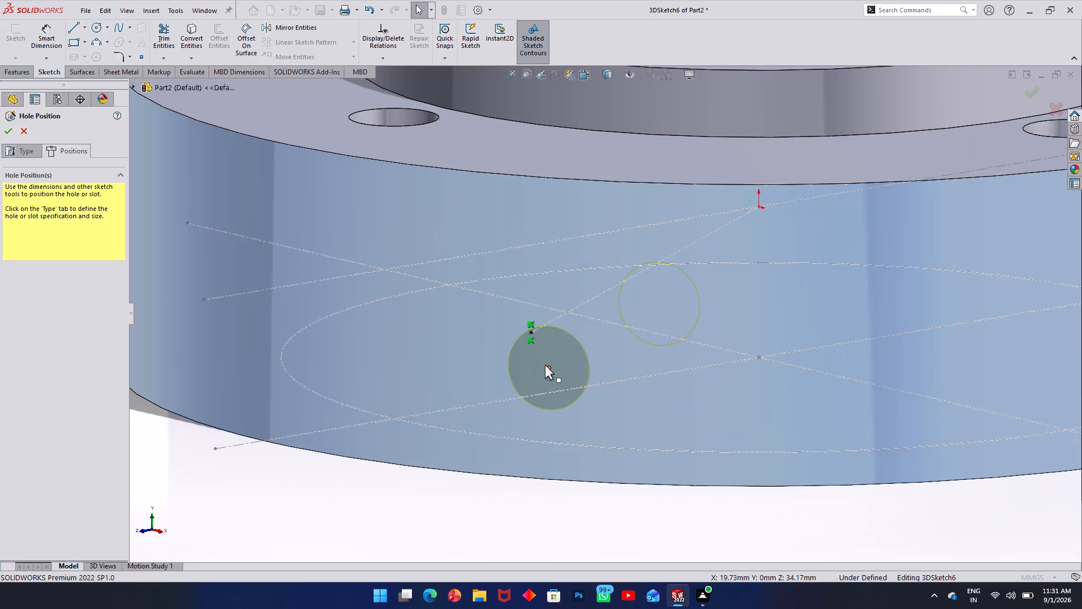
{"action": "left_click", "coordinate": [549, 320], "text": "ctrl"}
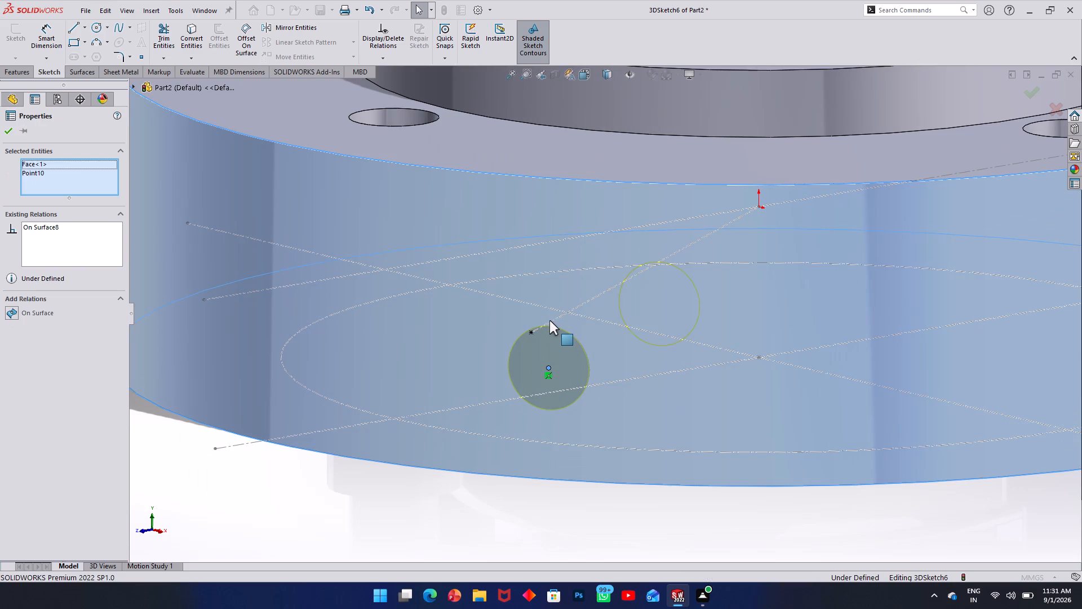
{"action": "left_click", "coordinate": [551, 323], "text": "ctrl"}
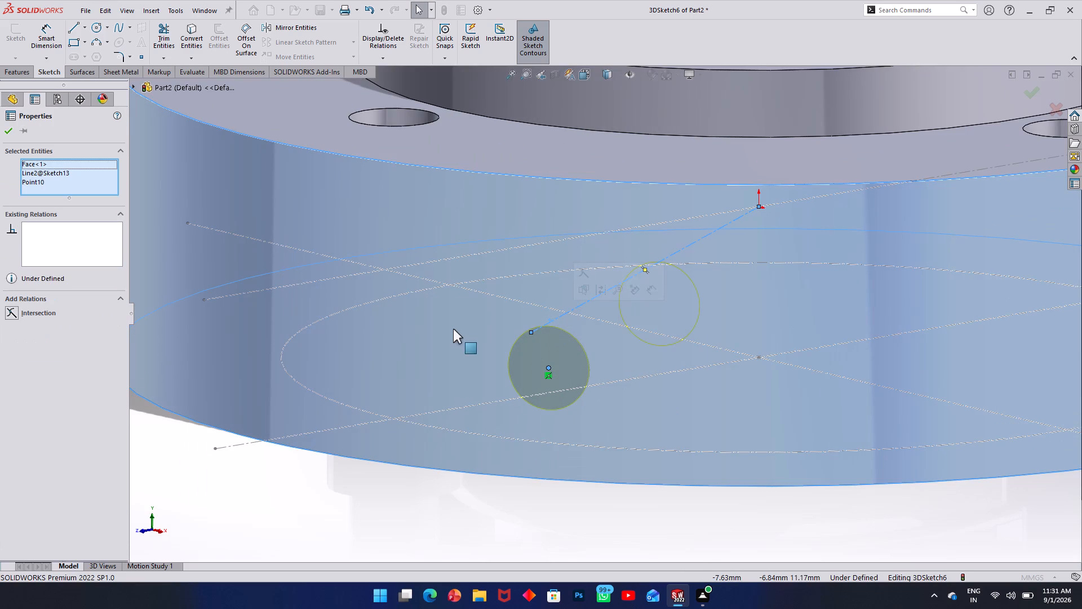
{"action": "left_click", "coordinate": [16, 308]}
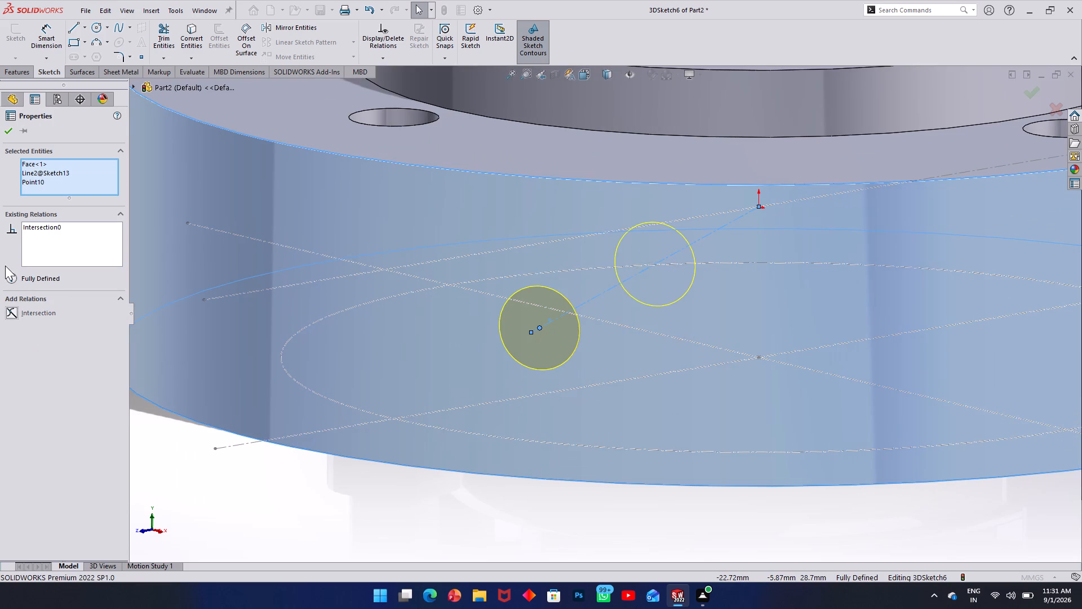
{"action": "left_click", "coordinate": [5, 131]}
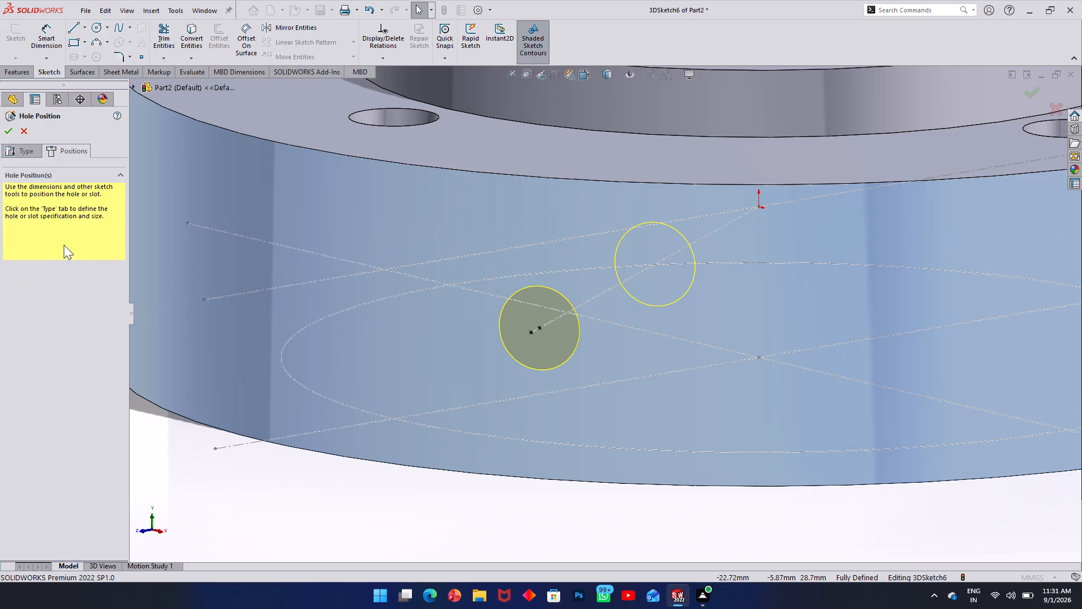
Finish the 5 mm radial hole in the disc's side and clear the selection.
{"action": "left_click", "coordinate": [5, 134]}
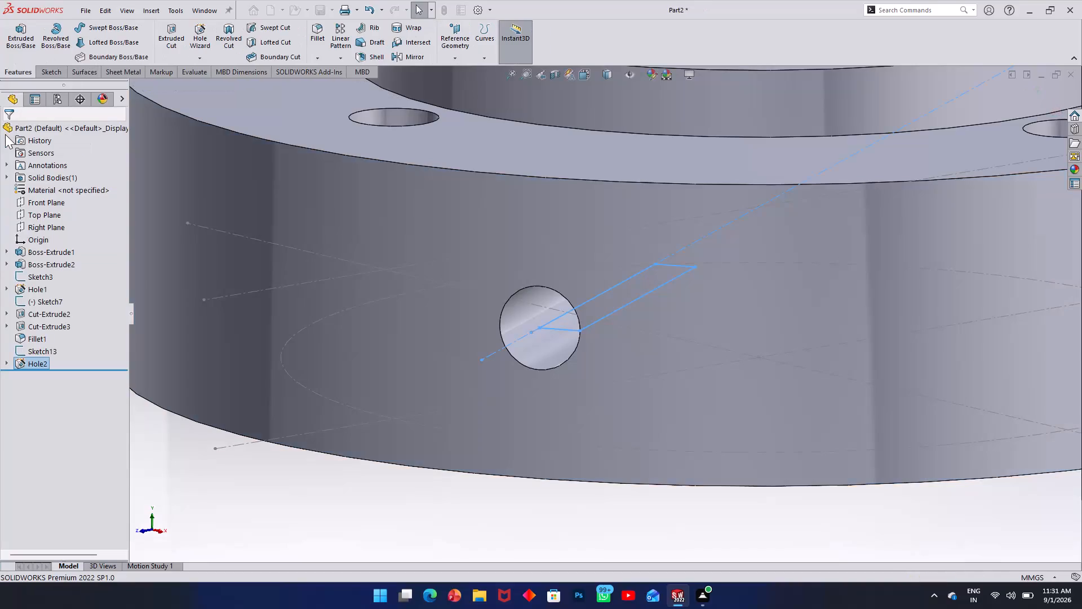
{"action": "left_click", "coordinate": [268, 359]}
{"action": "left_click", "coordinate": [530, 518]}
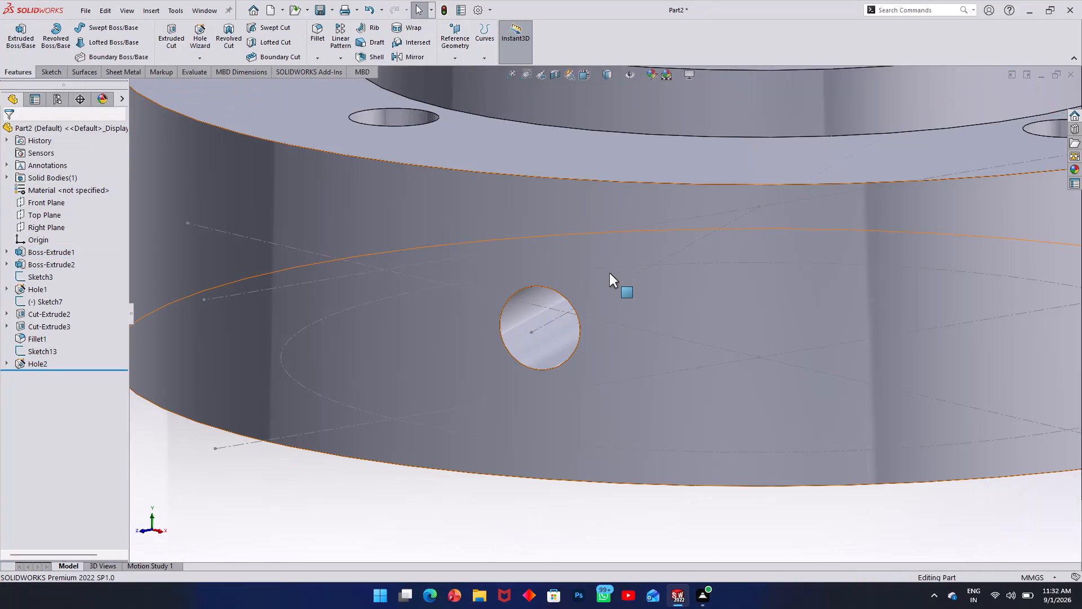
Examine the new radial hole from the outside, the underside and through the stepped bore.
{"action": "scroll", "coordinate": [626, 209], "scroll_direction": "up", "scroll_amount": 3}
{"action": "middle_click_drag", "start_coordinate": [642, 203], "coordinate": [638, 403]}
{"action": "scroll", "coordinate": [708, 144], "scroll_direction": "up", "scroll_amount": 1}
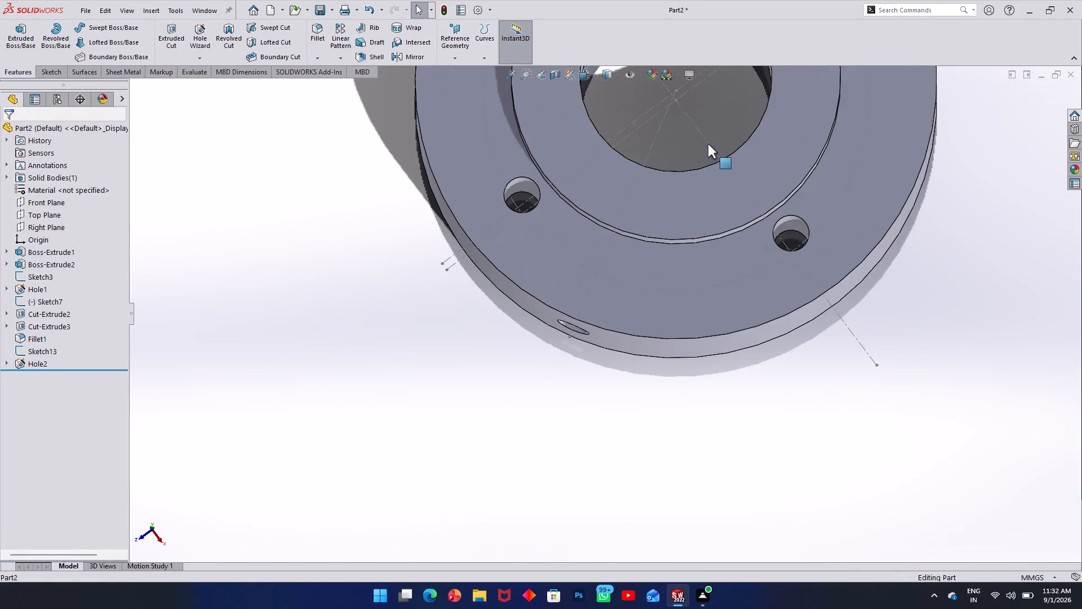
{"action": "scroll", "coordinate": [708, 144], "scroll_direction": "up", "scroll_amount": 2}
{"action": "middle_click_drag", "start_coordinate": [706, 132], "coordinate": [447, 47]}
{"action": "scroll", "coordinate": [707, 139], "scroll_direction": "down", "scroll_amount": 1}
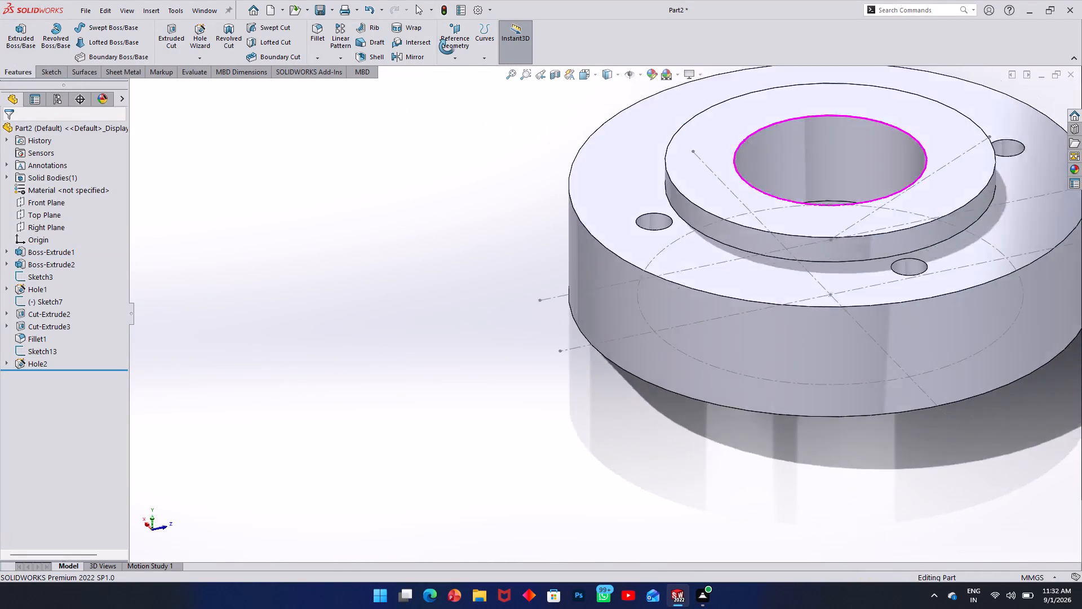
{"action": "middle_click_drag", "start_coordinate": [447, 47], "coordinate": [667, 18]}
{"action": "scroll", "coordinate": [561, 190], "scroll_direction": "up", "scroll_amount": 1}
{"action": "middle_click_drag", "start_coordinate": [561, 190], "coordinate": [604, 123]}
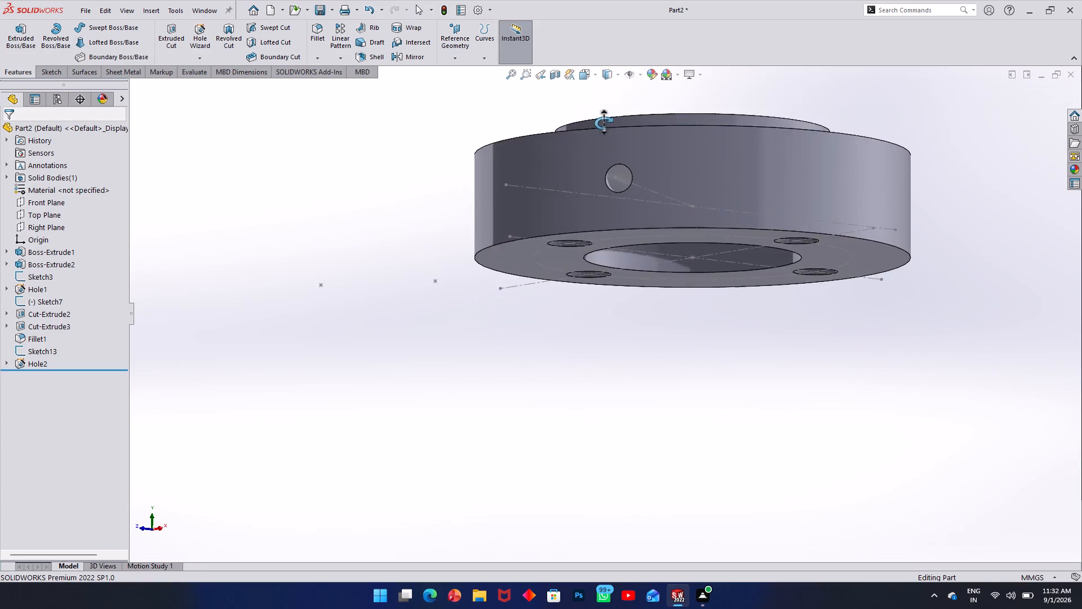
{"action": "middle_click_drag", "start_coordinate": [604, 123], "coordinate": [642, 38]}
{"action": "middle_click_drag", "start_coordinate": [698, 203], "coordinate": [689, 119]}
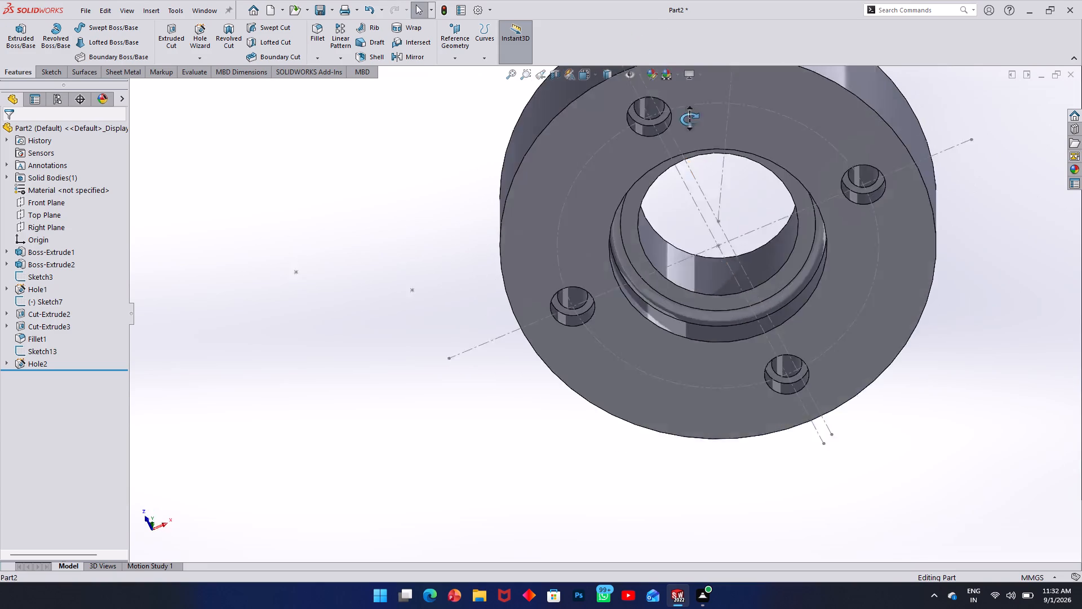
{"action": "middle_click_drag", "start_coordinate": [689, 119], "coordinate": [691, 0]}
{"action": "middle_click_drag", "start_coordinate": [735, 193], "coordinate": [717, 16]}
{"action": "left_click", "coordinate": [425, 235]}
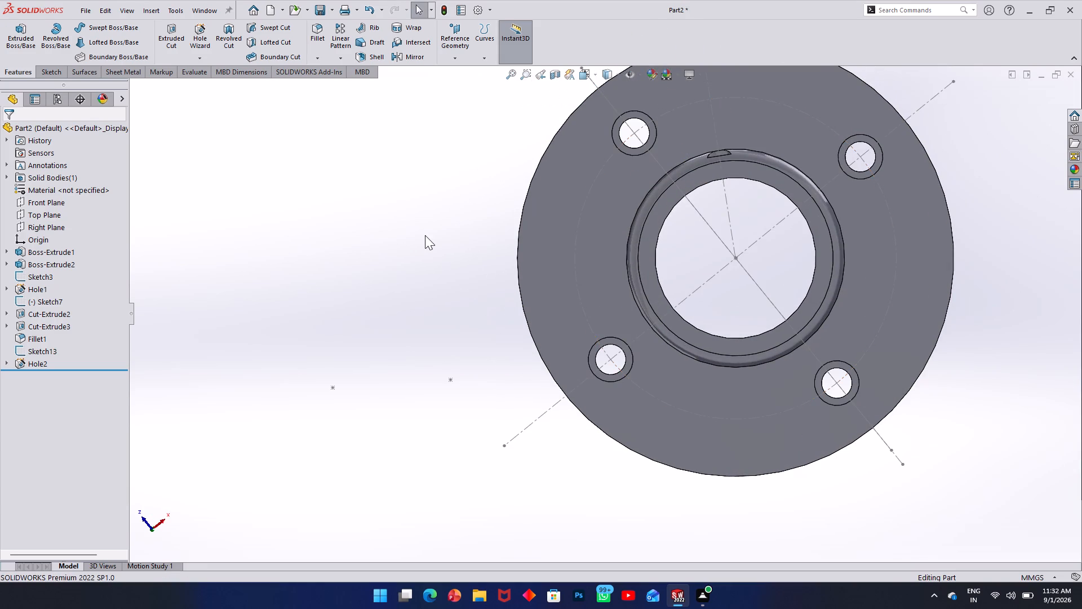
{"action": "scroll", "coordinate": [745, 222], "scroll_direction": "up", "scroll_amount": 4}
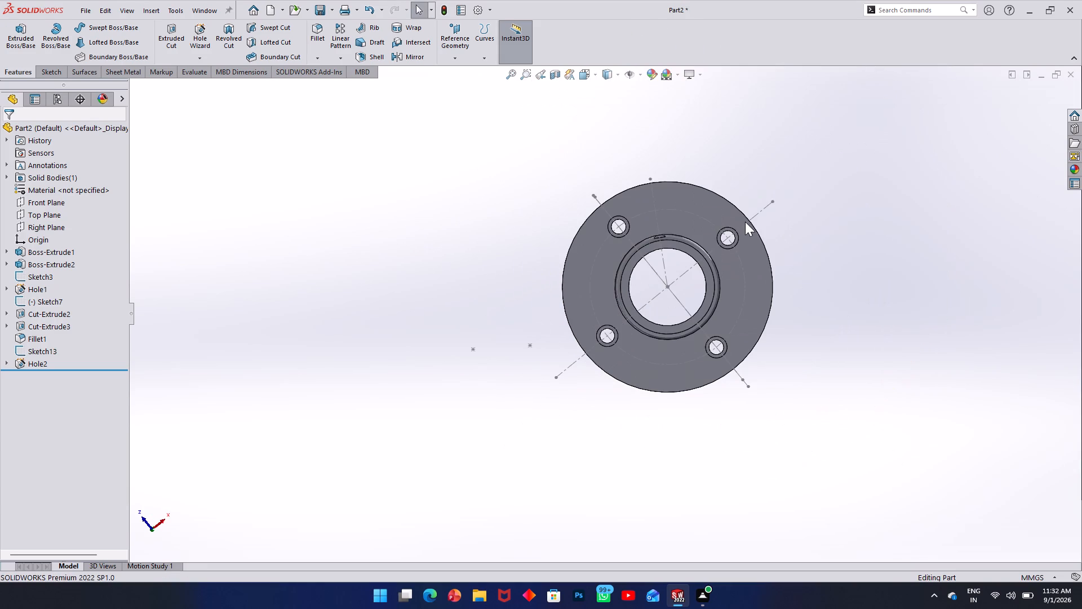
{"action": "middle_click_drag", "start_coordinate": [720, 233], "coordinate": [606, 439]}
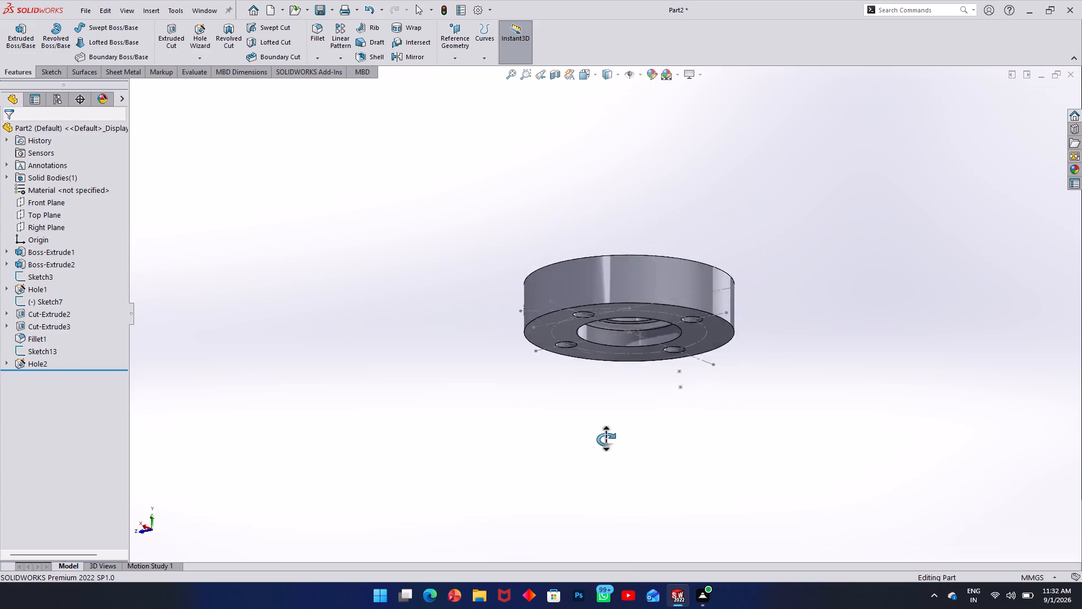
{"action": "middle_click_drag", "start_coordinate": [606, 439], "coordinate": [492, 270]}
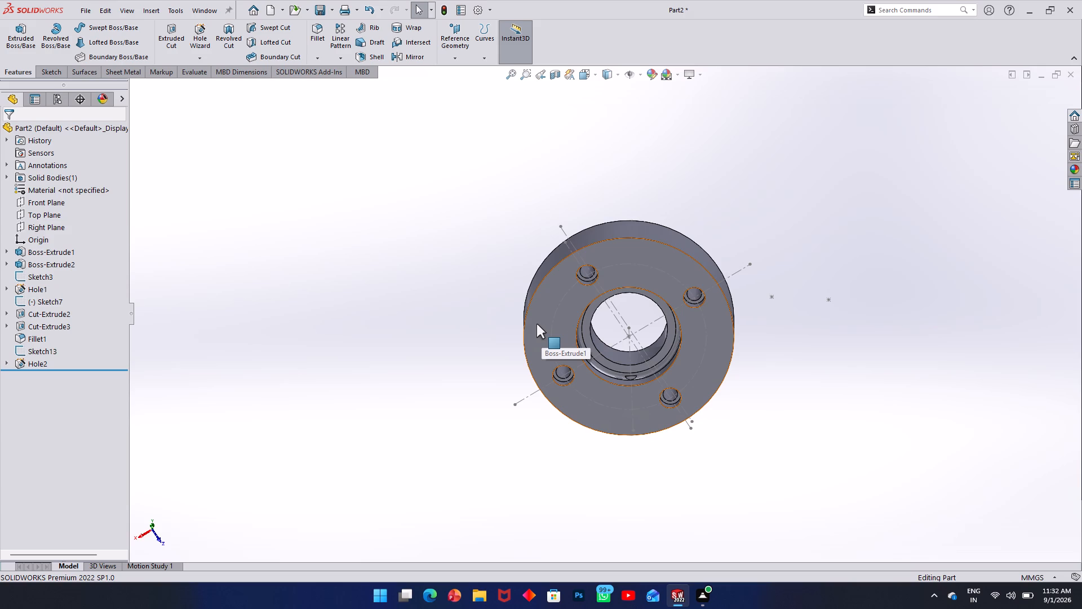
{"action": "scroll", "coordinate": [673, 359], "scroll_direction": "down", "scroll_amount": 2}
{"action": "left_click", "coordinate": [786, 348]}
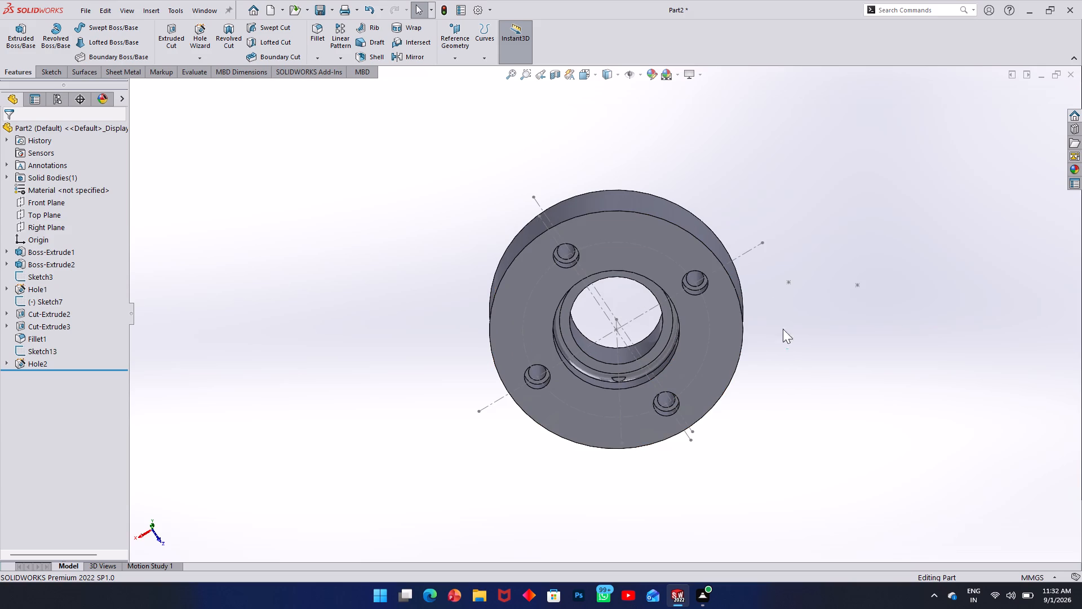
Examine the part's underside and the stepped bore around the radial hole's inner opening.
{"action": "middle_click_drag", "start_coordinate": [763, 230], "coordinate": [735, 344]}
{"action": "scroll", "coordinate": [658, 330], "scroll_direction": "down", "scroll_amount": 6}
{"action": "middle_click_drag", "start_coordinate": [659, 297], "coordinate": [679, 351]}
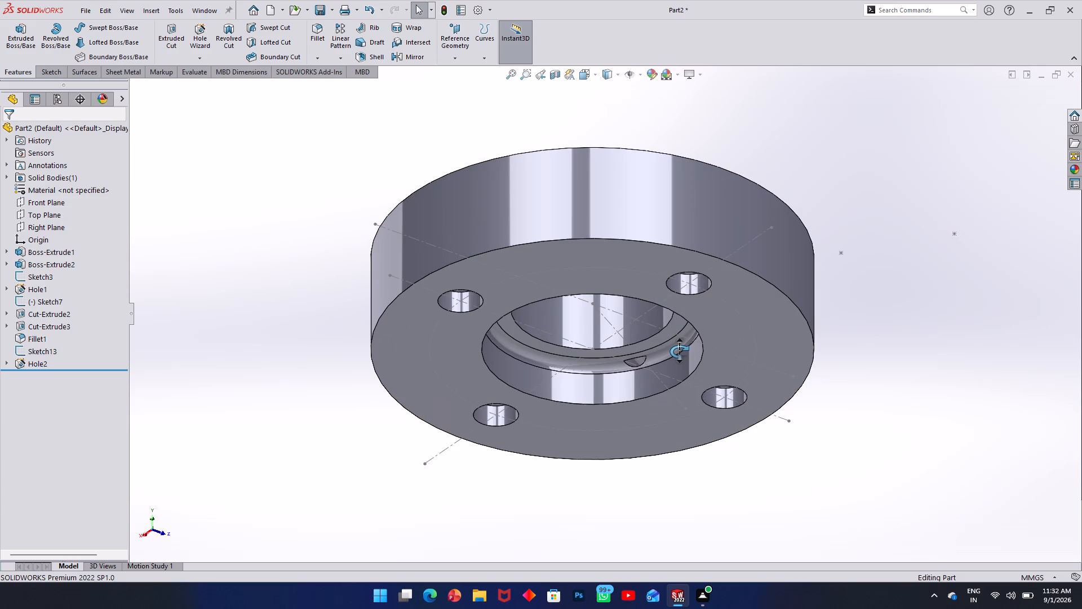
{"action": "middle_click_drag", "start_coordinate": [679, 351], "coordinate": [667, 19]}
{"action": "scroll", "coordinate": [674, 202], "scroll_direction": "up", "scroll_amount": 5}
{"action": "scroll", "coordinate": [691, 350], "scroll_direction": "up", "scroll_amount": 2}
{"action": "middle_click_drag", "start_coordinate": [688, 350], "coordinate": [662, 297]}
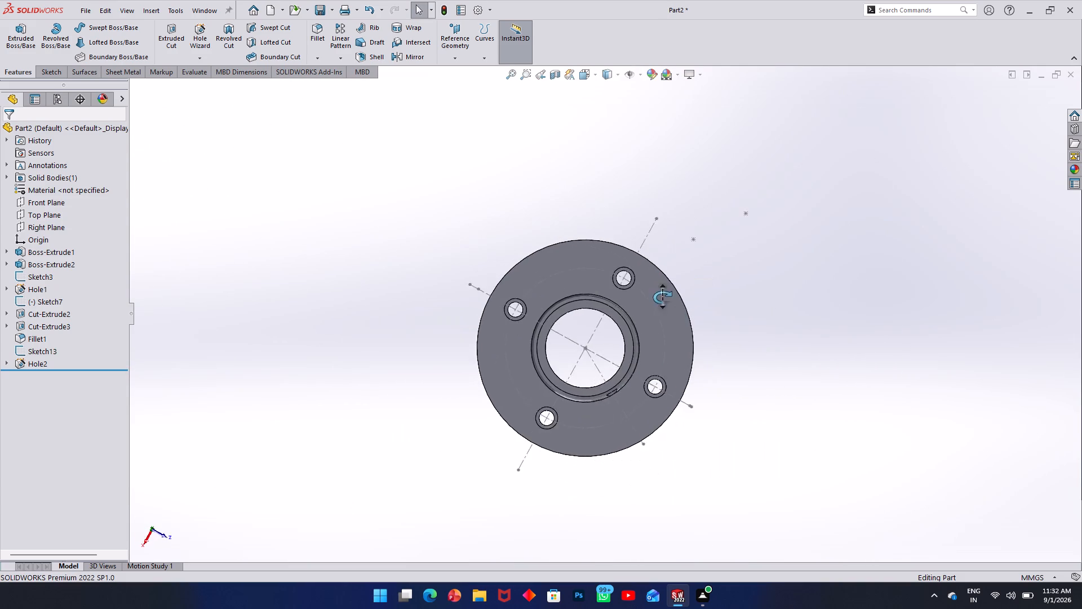
{"action": "middle_click_drag", "start_coordinate": [662, 297], "coordinate": [694, 443]}
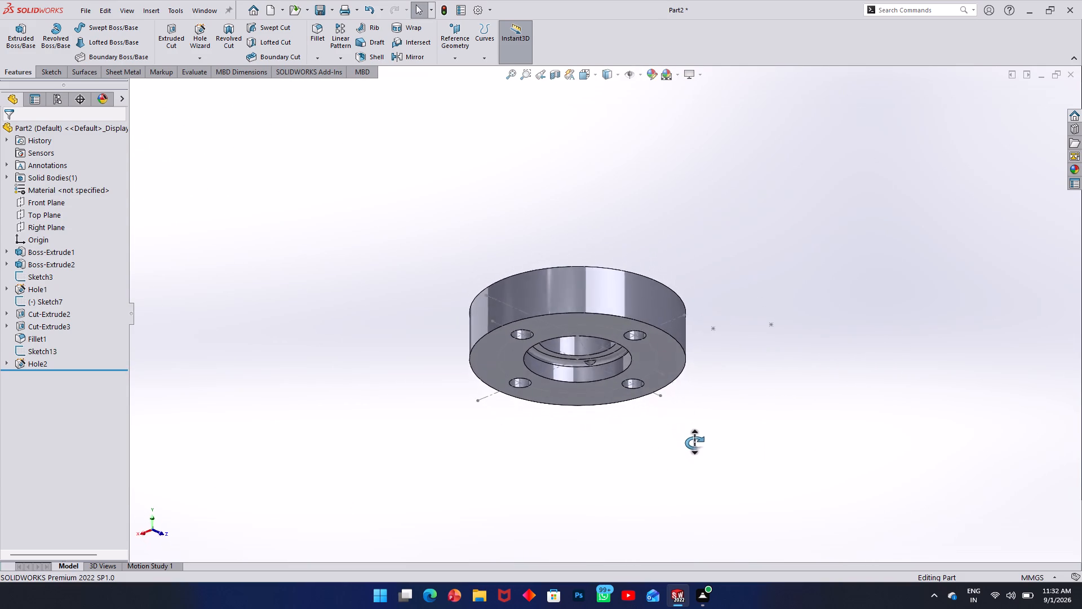
{"action": "middle_click_drag", "start_coordinate": [694, 443], "coordinate": [515, 231]}
{"action": "scroll", "coordinate": [835, 291], "scroll_direction": "up", "scroll_amount": 2}
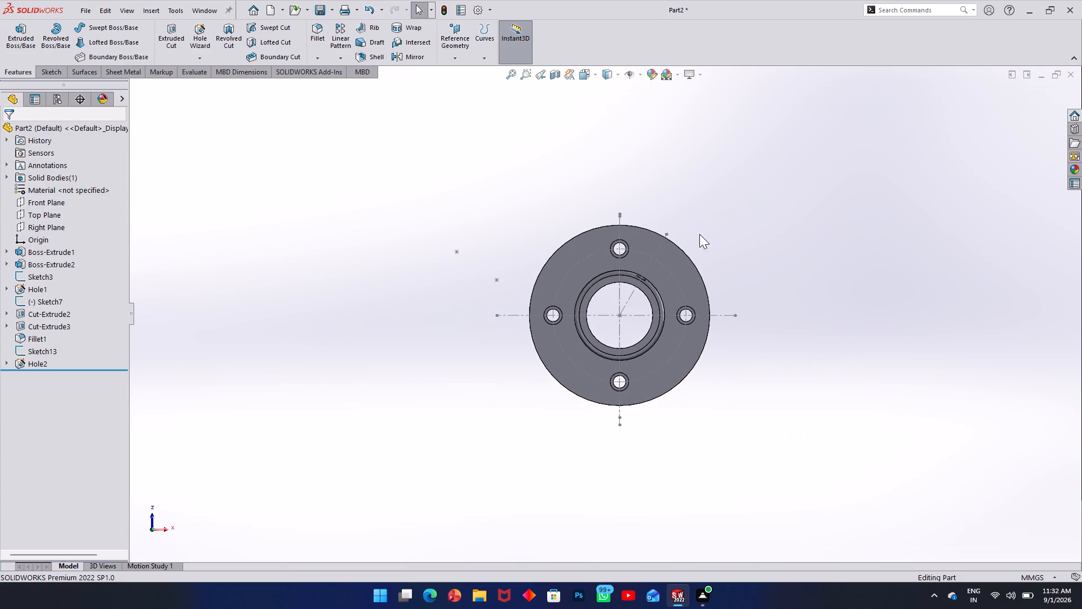
Examine the radial hole's entry on the disc's outer cylindrical face from above, the side and below.
{"action": "middle_click_drag", "start_coordinate": [703, 236], "coordinate": [664, 463]}
{"action": "middle_click_drag", "start_coordinate": [610, 258], "coordinate": [613, 323]}
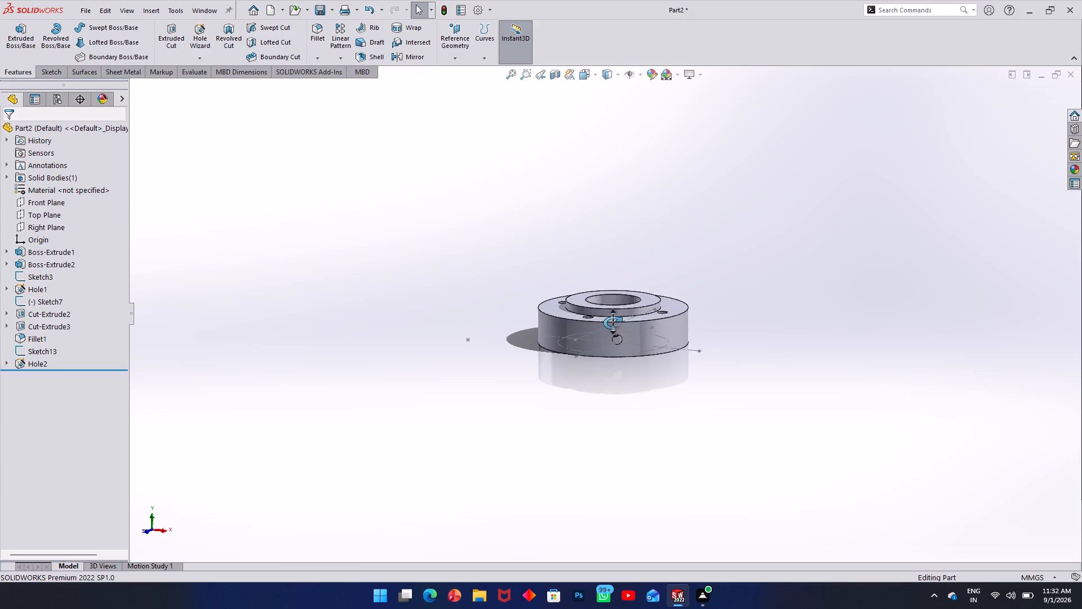
{"action": "middle_click_drag", "start_coordinate": [613, 323], "coordinate": [610, 305]}
{"action": "scroll", "coordinate": [637, 336], "scroll_direction": "down", "scroll_amount": 10}
{"action": "middle_click_drag", "start_coordinate": [577, 323], "coordinate": [564, 271]}
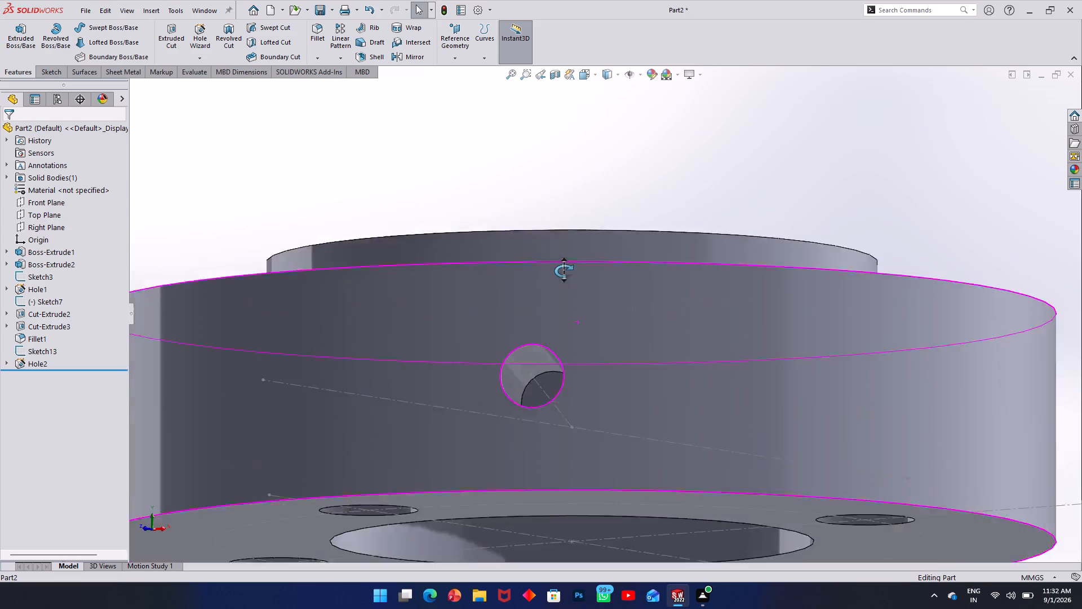
{"action": "middle_click_drag", "start_coordinate": [564, 271], "coordinate": [579, 307]}
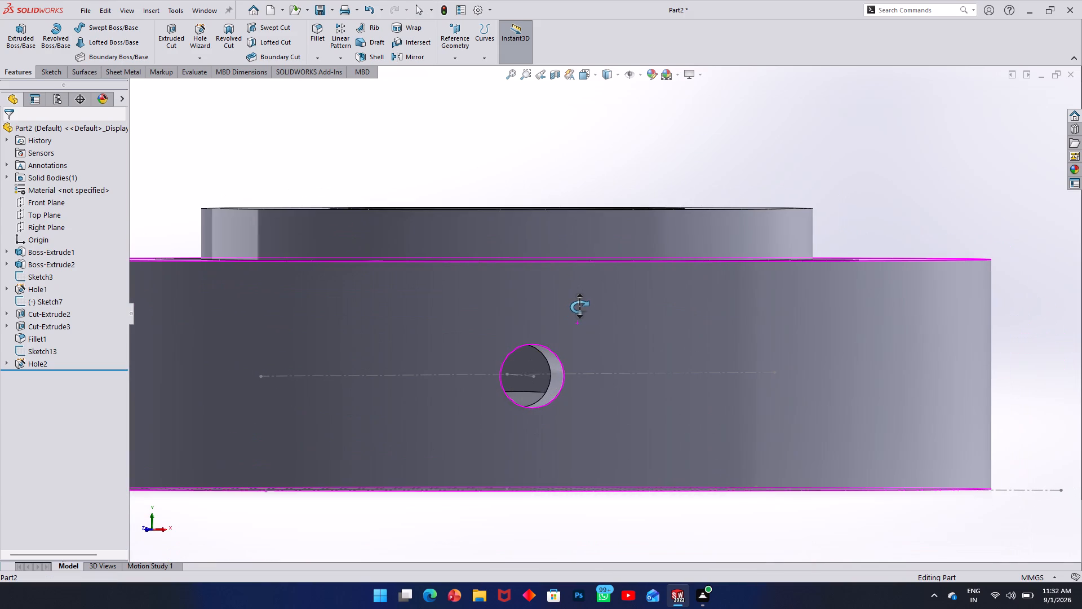
{"action": "middle_click_drag", "start_coordinate": [579, 307], "coordinate": [579, 303]}
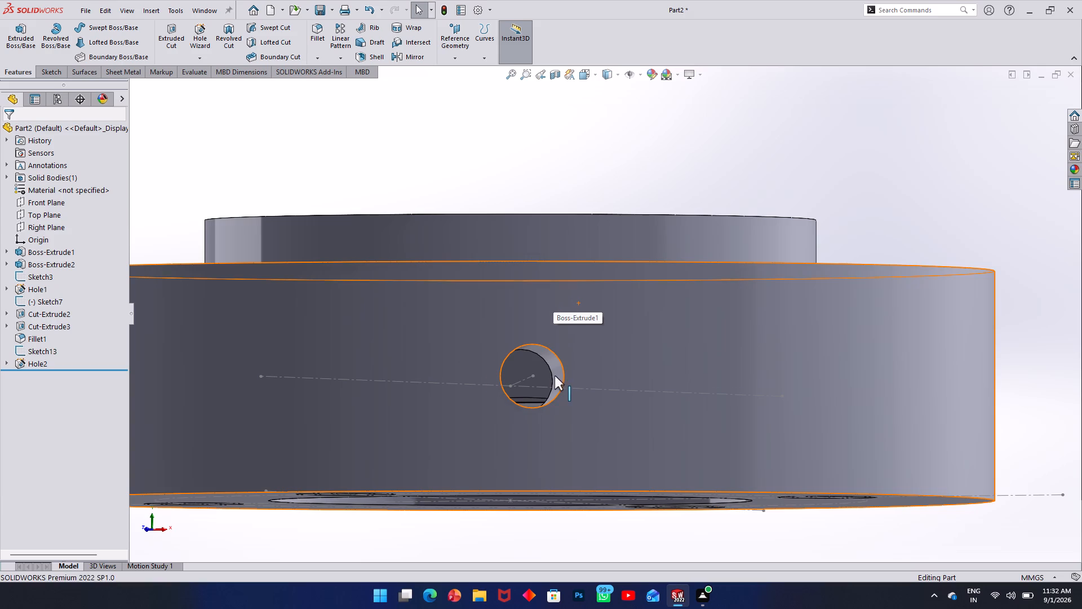
{"action": "middle_click_drag", "start_coordinate": [509, 368], "coordinate": [513, 125]}
{"action": "middle_click_drag", "start_coordinate": [495, 361], "coordinate": [455, 284]}
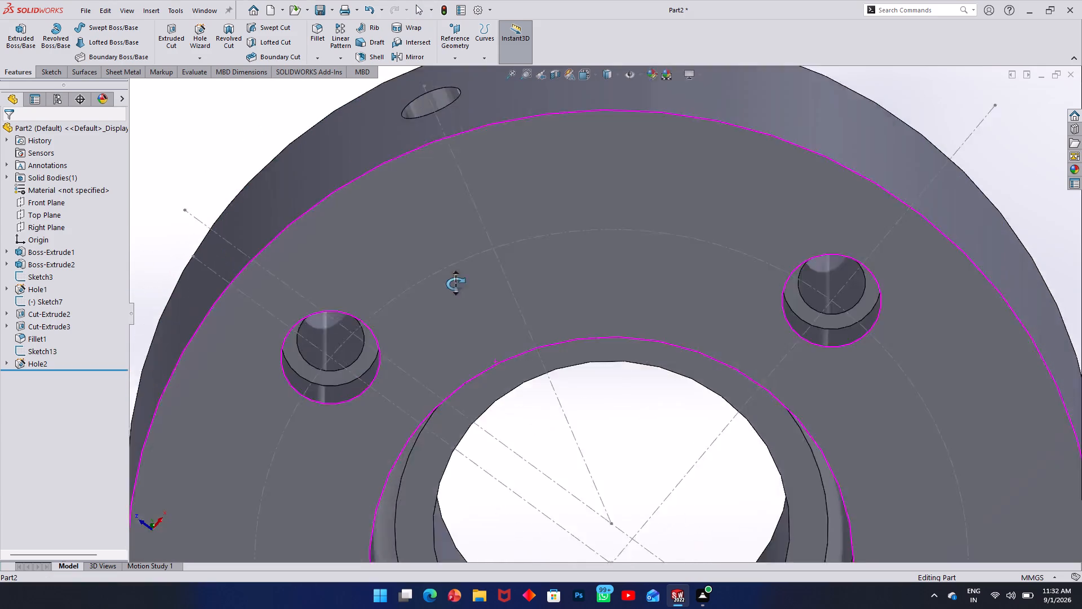
{"action": "middle_click_drag", "start_coordinate": [455, 284], "coordinate": [457, 304]}
{"action": "middle_click_drag", "start_coordinate": [424, 246], "coordinate": [457, 304]}
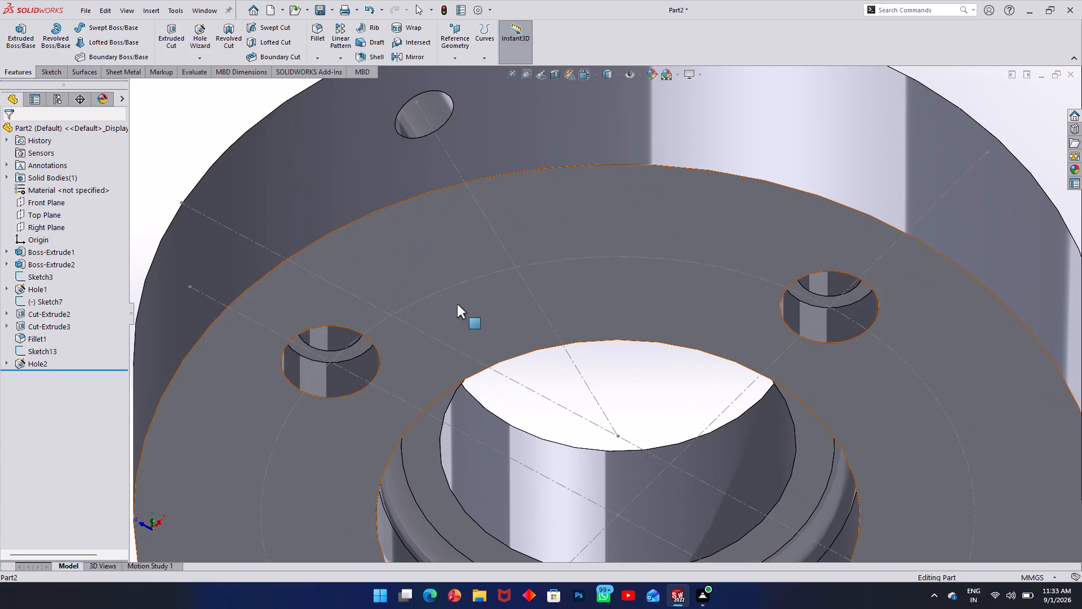
{"action": "middle_click_drag", "start_coordinate": [457, 304], "coordinate": [419, 89]}
{"action": "scroll", "coordinate": [514, 352], "scroll_direction": "up", "scroll_amount": 3}
{"action": "middle_click_drag", "start_coordinate": [530, 400], "coordinate": [524, 430]}
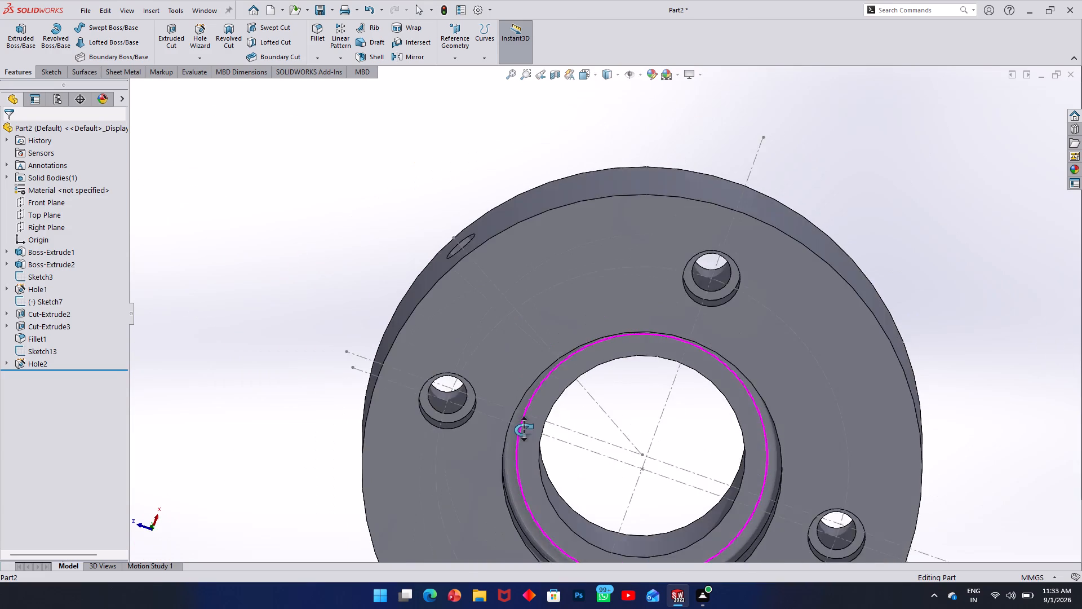
{"action": "middle_click_drag", "start_coordinate": [524, 430], "coordinate": [527, 460]}
{"action": "middle_click_drag", "start_coordinate": [511, 367], "coordinate": [529, 416]}
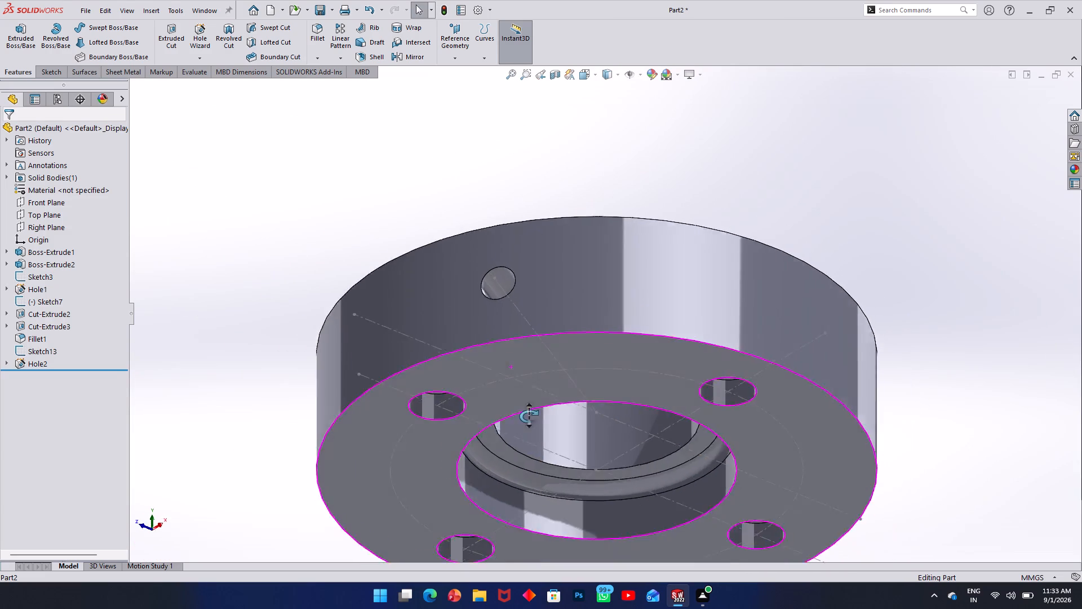
{"action": "middle_click_drag", "start_coordinate": [529, 416], "coordinate": [532, 551]}
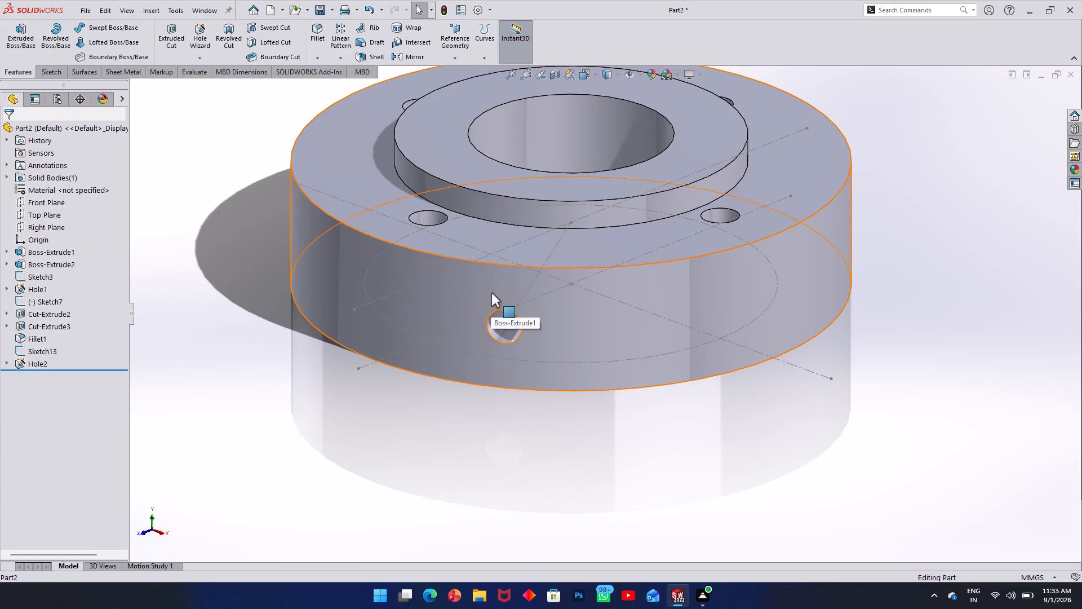
{"action": "scroll", "coordinate": [491, 268], "scroll_direction": "up", "scroll_amount": 1}
{"action": "scroll", "coordinate": [499, 273], "scroll_direction": "down", "scroll_amount": 2}
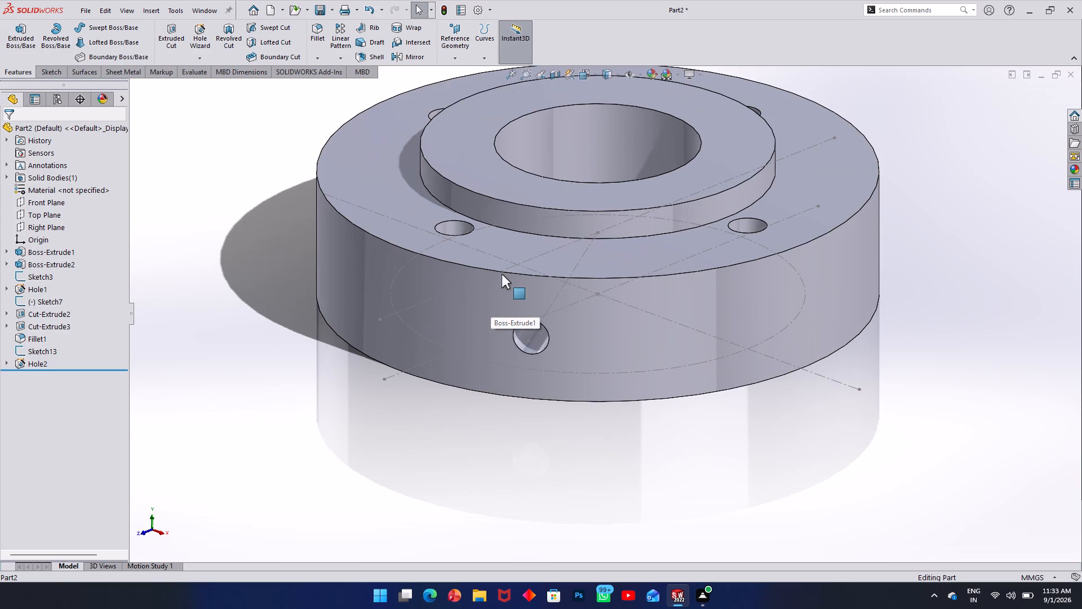
{"action": "scroll", "coordinate": [527, 252], "scroll_direction": "down", "scroll_amount": 4}
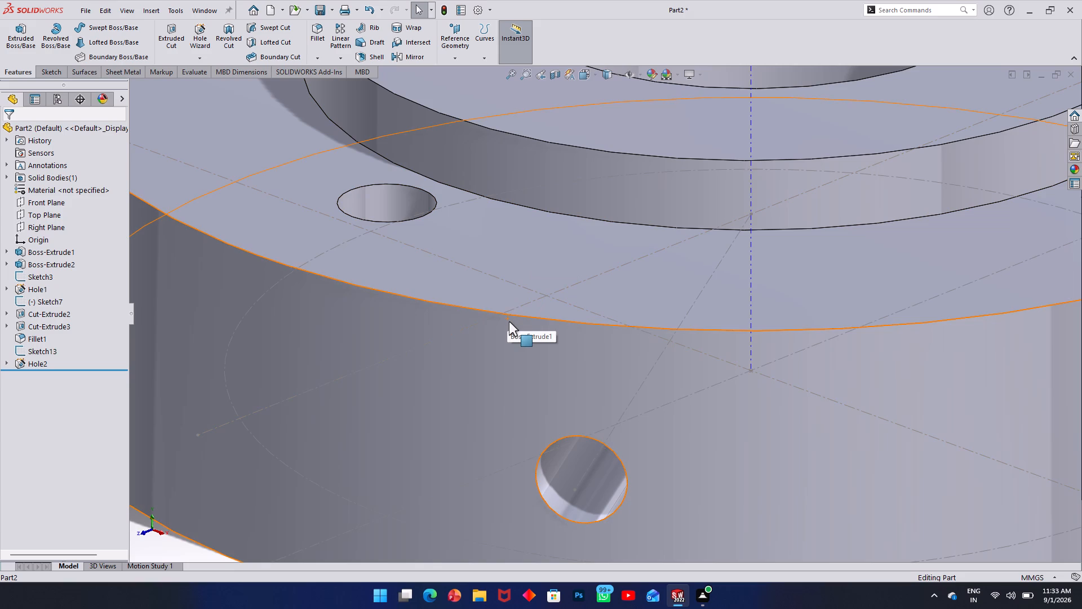
{"action": "scroll", "coordinate": [596, 295], "scroll_direction": "up", "scroll_amount": 5}
{"action": "middle_click_drag", "start_coordinate": [596, 295], "coordinate": [588, 290]}
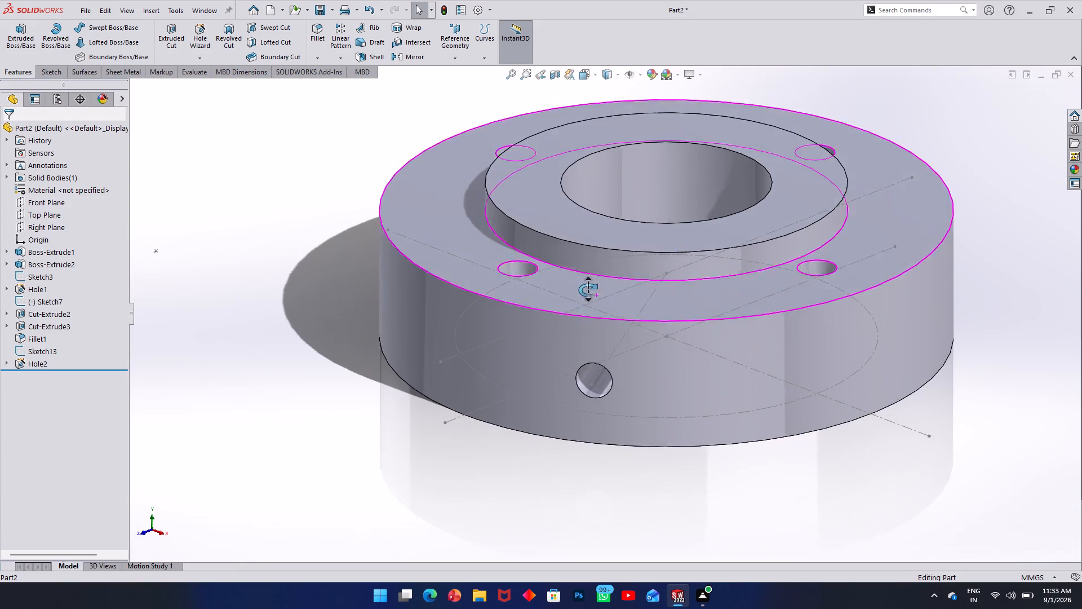
Examine where the radial hole breaks into the stepped, filleted bore, viewed from the underside.
{"action": "middle_click_drag", "start_coordinate": [588, 290], "coordinate": [597, 85]}
{"action": "scroll", "coordinate": [576, 304], "scroll_direction": "up", "scroll_amount": 1}
{"action": "middle_click_drag", "start_coordinate": [549, 354], "coordinate": [508, 120]}
{"action": "scroll", "coordinate": [680, 342], "scroll_direction": "up", "scroll_amount": 2}
{"action": "scroll", "coordinate": [777, 398], "scroll_direction": "up", "scroll_amount": 1}
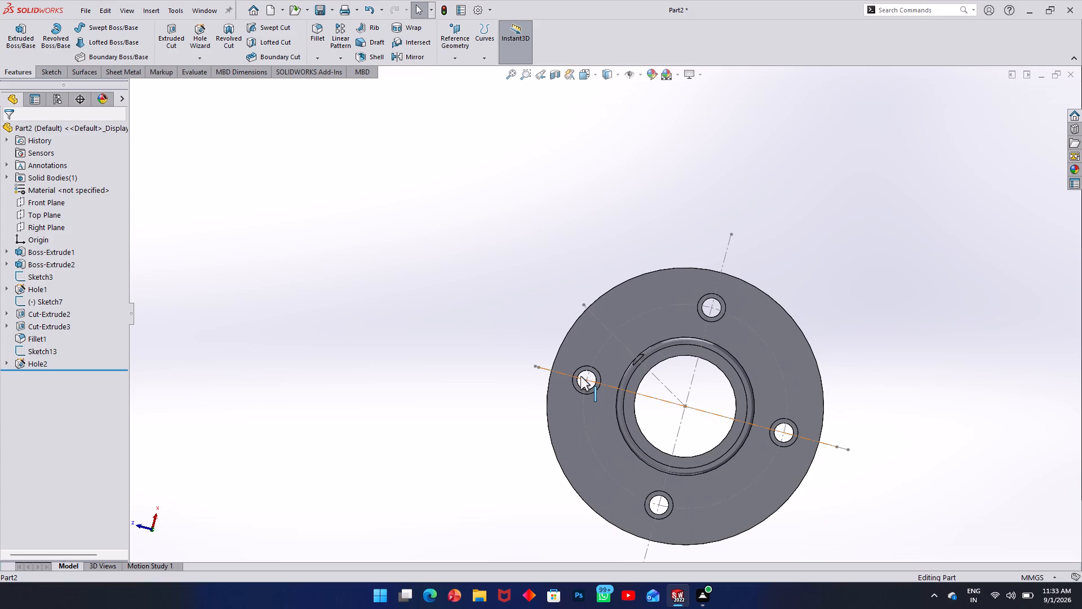
{"action": "middle_click_drag", "start_coordinate": [817, 355], "coordinate": [807, 373]}
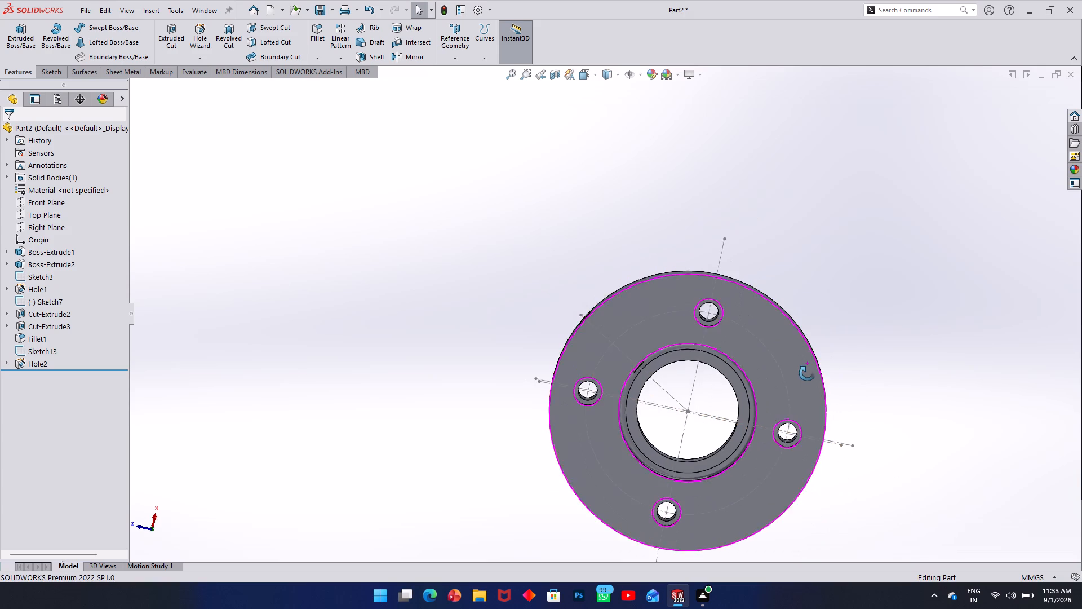
{"action": "middle_click_drag", "start_coordinate": [807, 373], "coordinate": [633, 469]}
{"action": "scroll", "coordinate": [1023, 399], "scroll_direction": "down", "scroll_amount": 5}
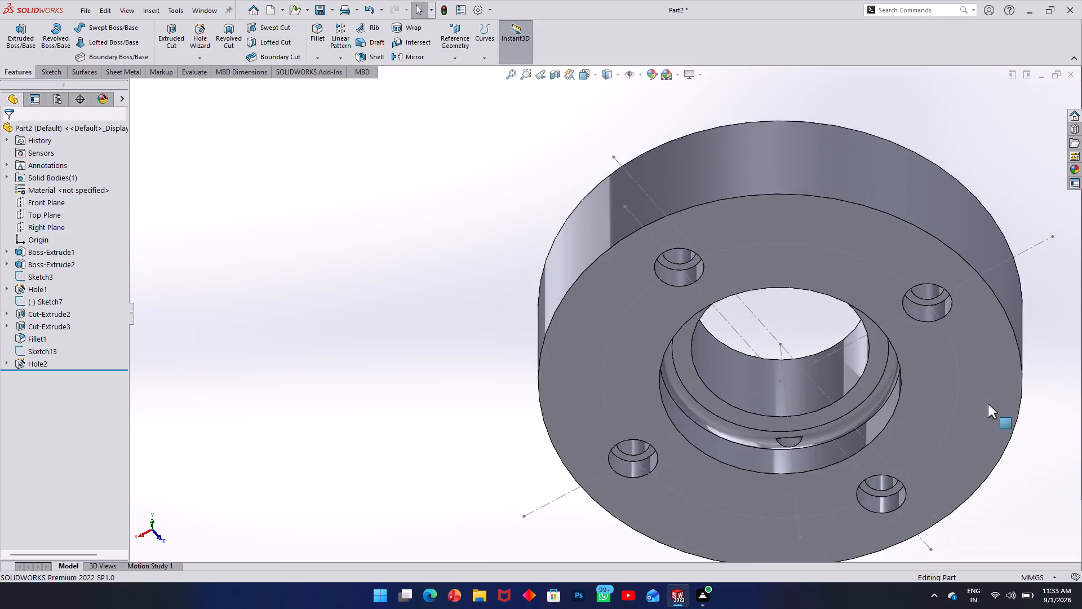
{"action": "scroll", "coordinate": [988, 404], "scroll_direction": "down", "scroll_amount": 2}
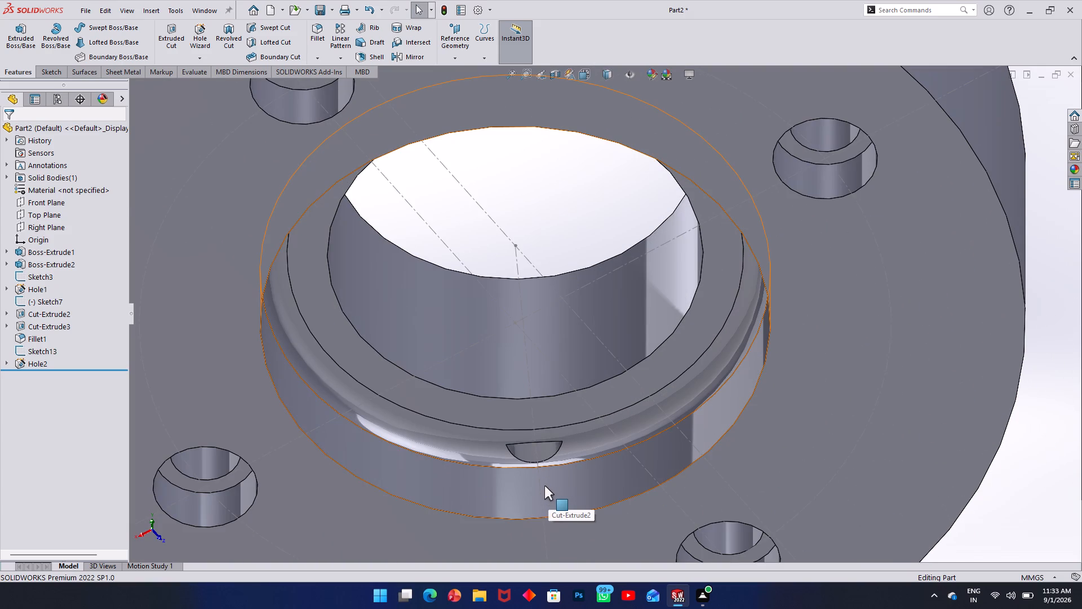
{"action": "scroll", "coordinate": [546, 469], "scroll_direction": "up", "scroll_amount": 2}
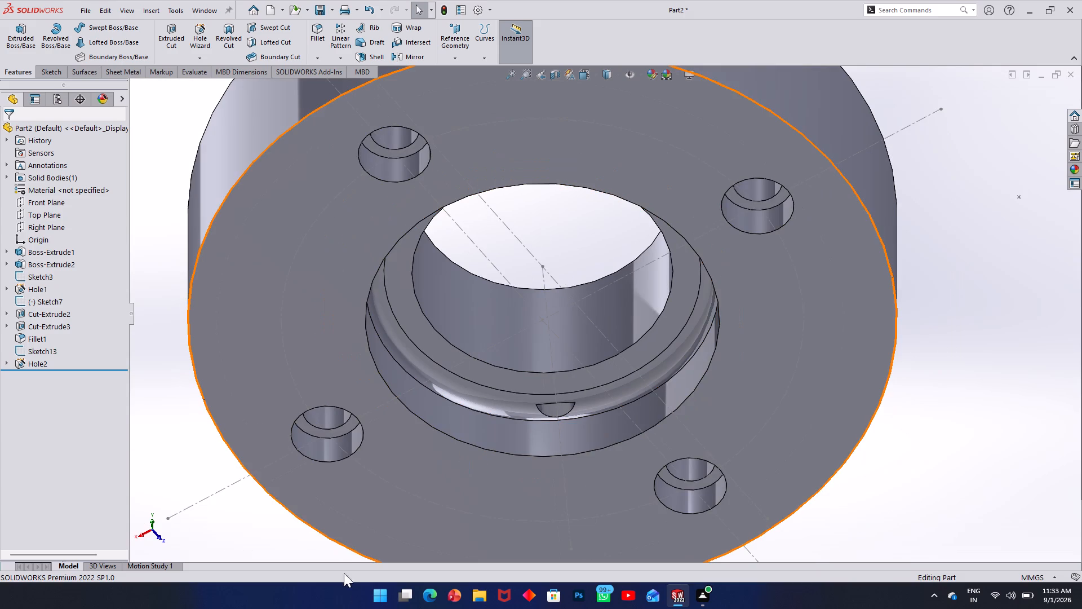
{"action": "middle_click_drag", "start_coordinate": [370, 519], "coordinate": [326, 480]}
{"action": "scroll", "coordinate": [326, 480], "scroll_direction": "up", "scroll_amount": 4}
{"action": "middle_click_drag", "start_coordinate": [326, 480], "coordinate": [347, 479]}
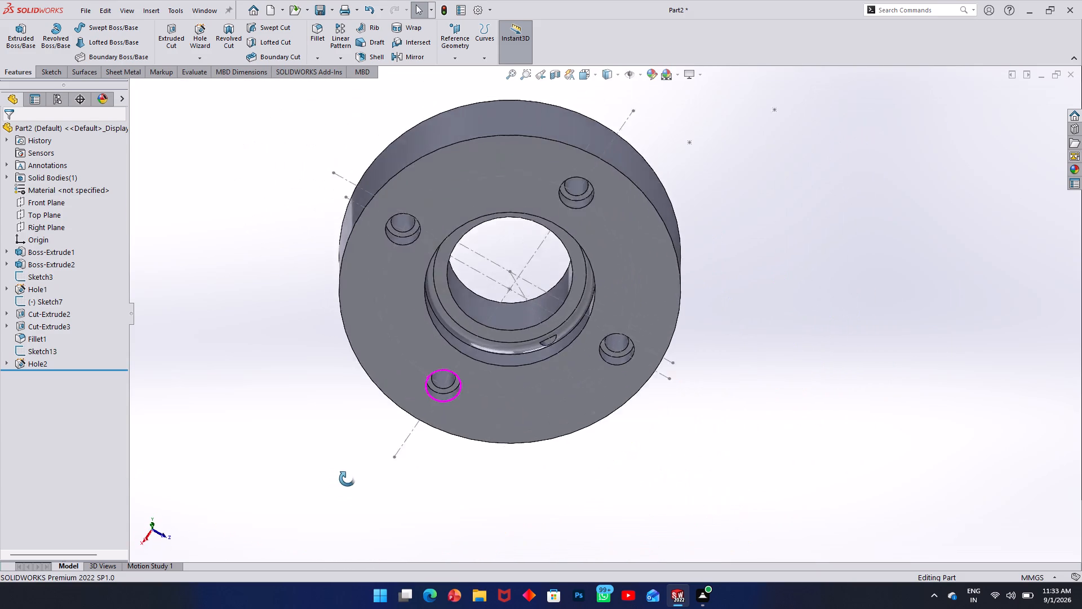
{"action": "middle_click_drag", "start_coordinate": [347, 479], "coordinate": [411, 473]}
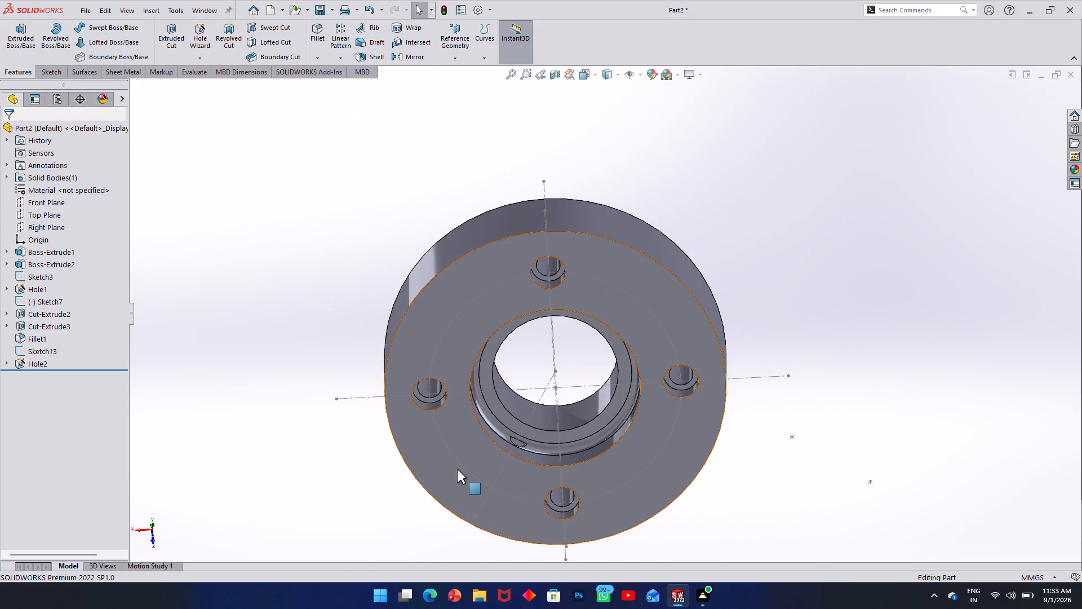
{"action": "middle_click_drag", "start_coordinate": [447, 471], "coordinate": [464, 458]}
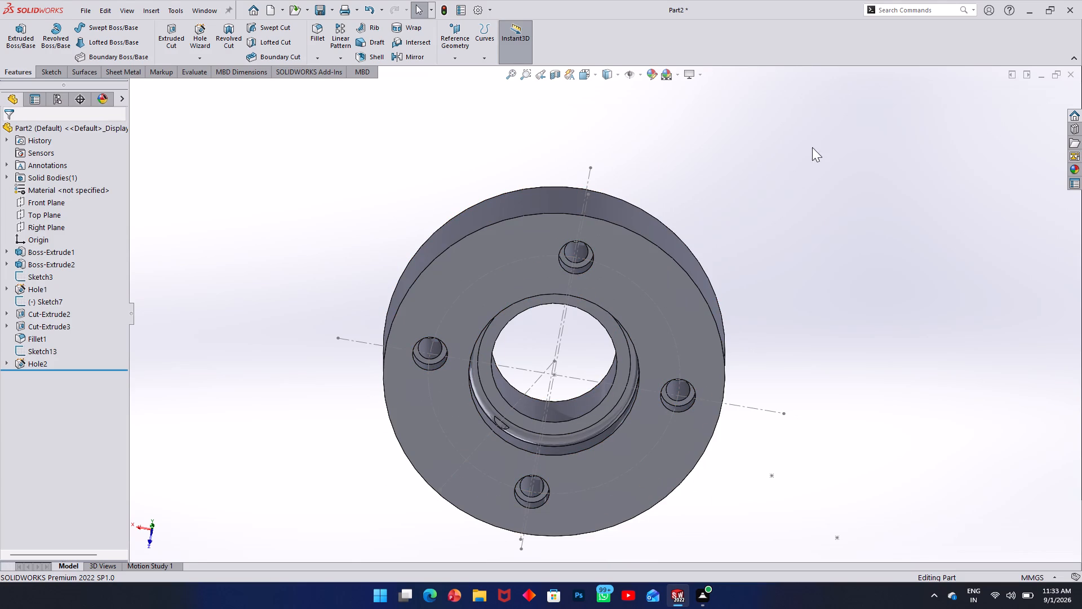
Show the part with Hidden Lines Visible and examine the radial hole's path from the outer face to the bore.
{"action": "left_click", "coordinate": [620, 77]}
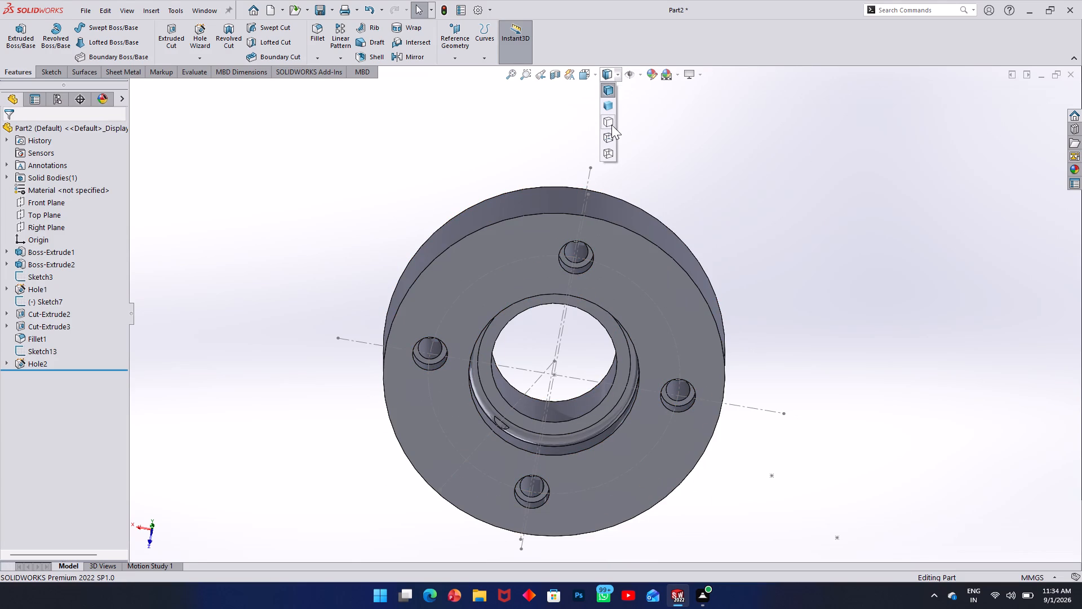
{"action": "left_click", "coordinate": [609, 134]}
{"action": "middle_click_drag", "start_coordinate": [662, 192], "coordinate": [623, 195]}
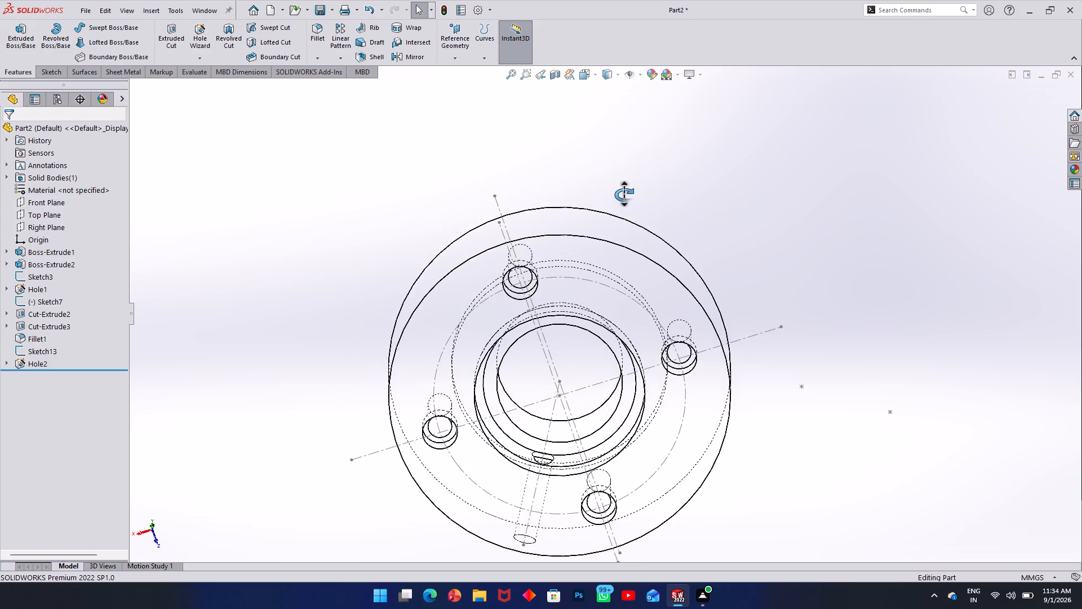
{"action": "middle_click_drag", "start_coordinate": [623, 258], "coordinate": [617, 261]}
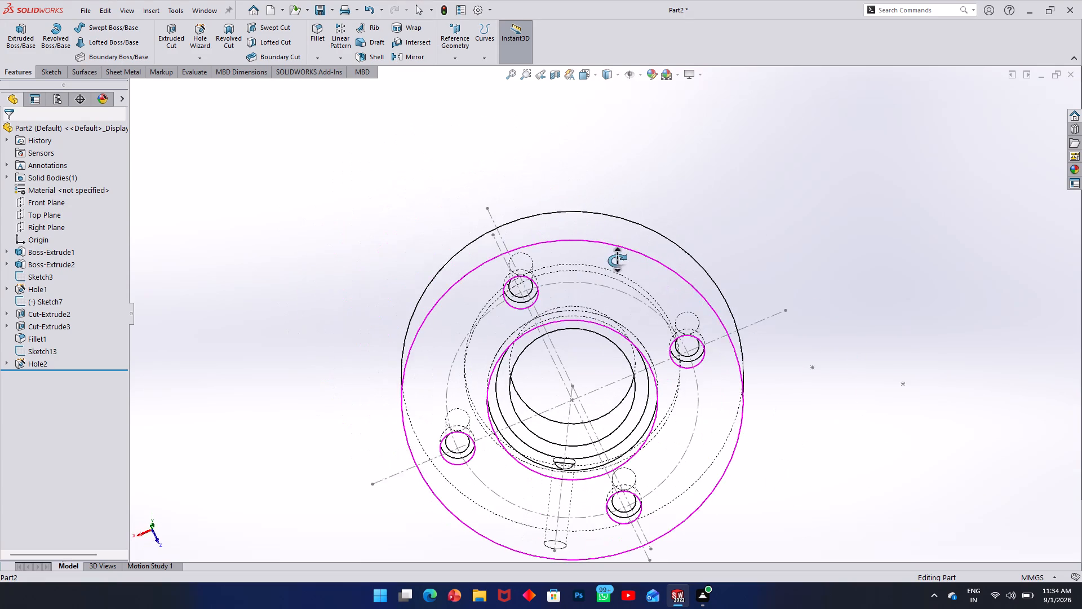
{"action": "middle_click_drag", "start_coordinate": [617, 261], "coordinate": [616, 261]}
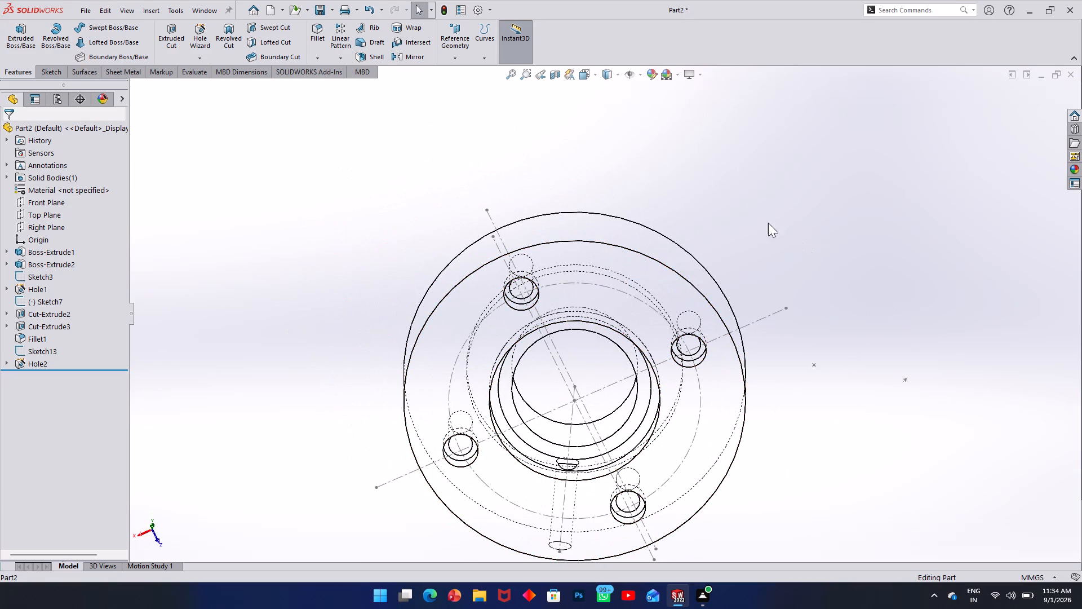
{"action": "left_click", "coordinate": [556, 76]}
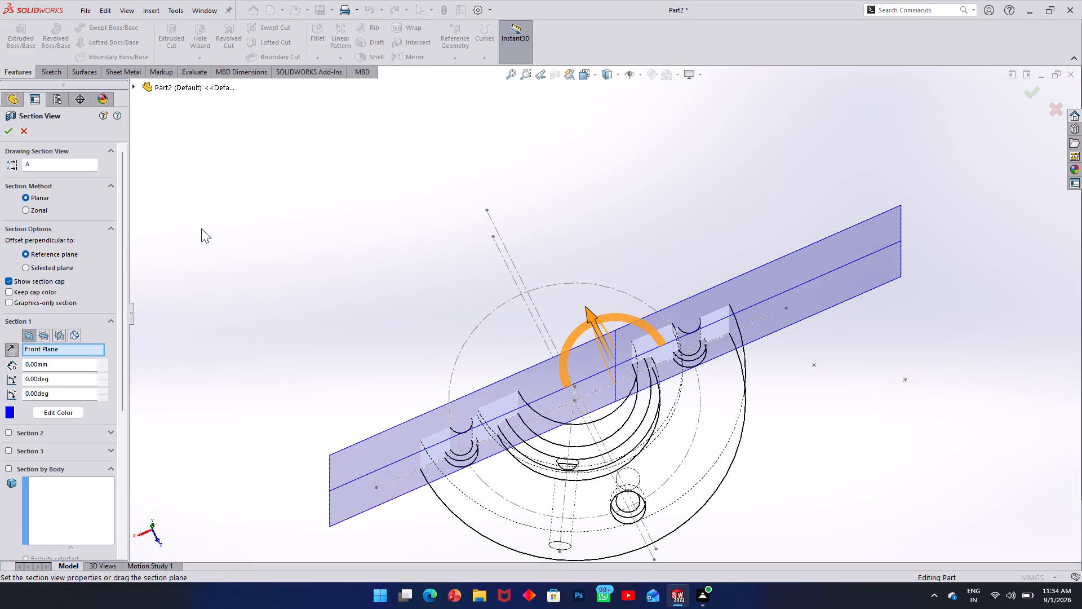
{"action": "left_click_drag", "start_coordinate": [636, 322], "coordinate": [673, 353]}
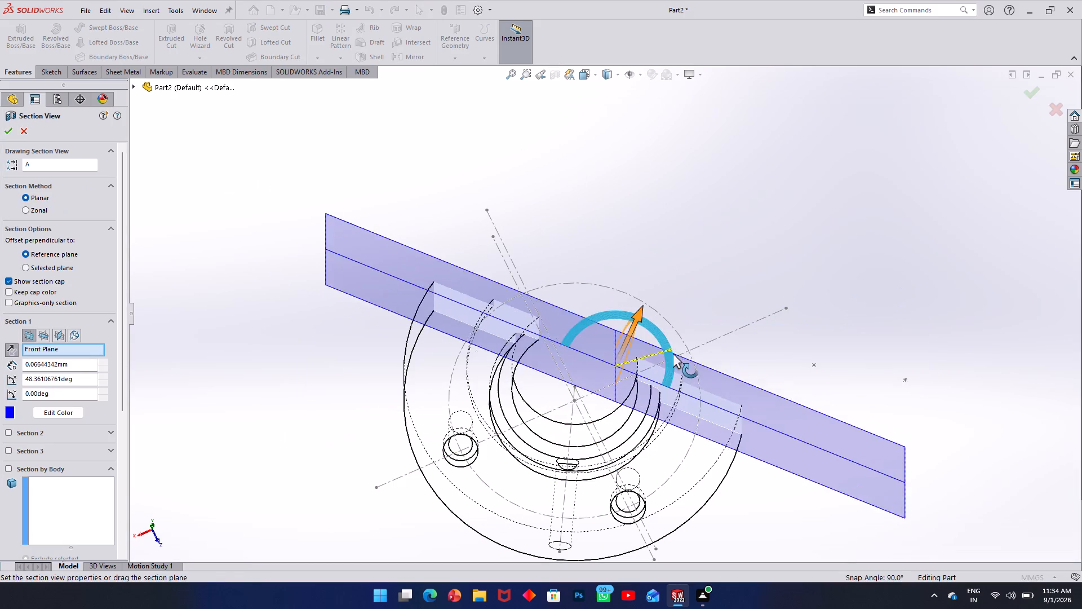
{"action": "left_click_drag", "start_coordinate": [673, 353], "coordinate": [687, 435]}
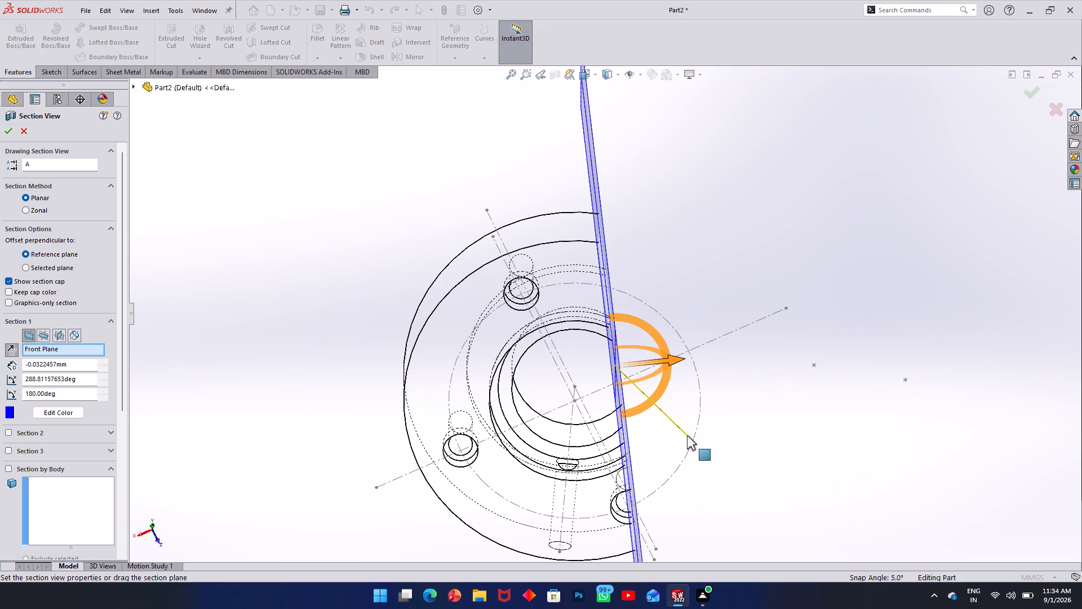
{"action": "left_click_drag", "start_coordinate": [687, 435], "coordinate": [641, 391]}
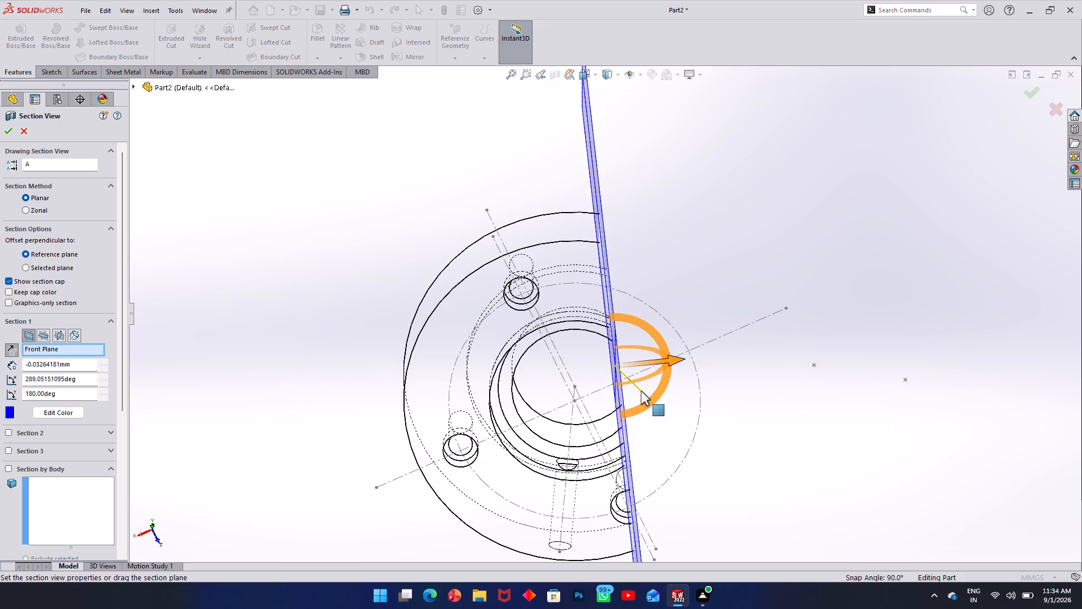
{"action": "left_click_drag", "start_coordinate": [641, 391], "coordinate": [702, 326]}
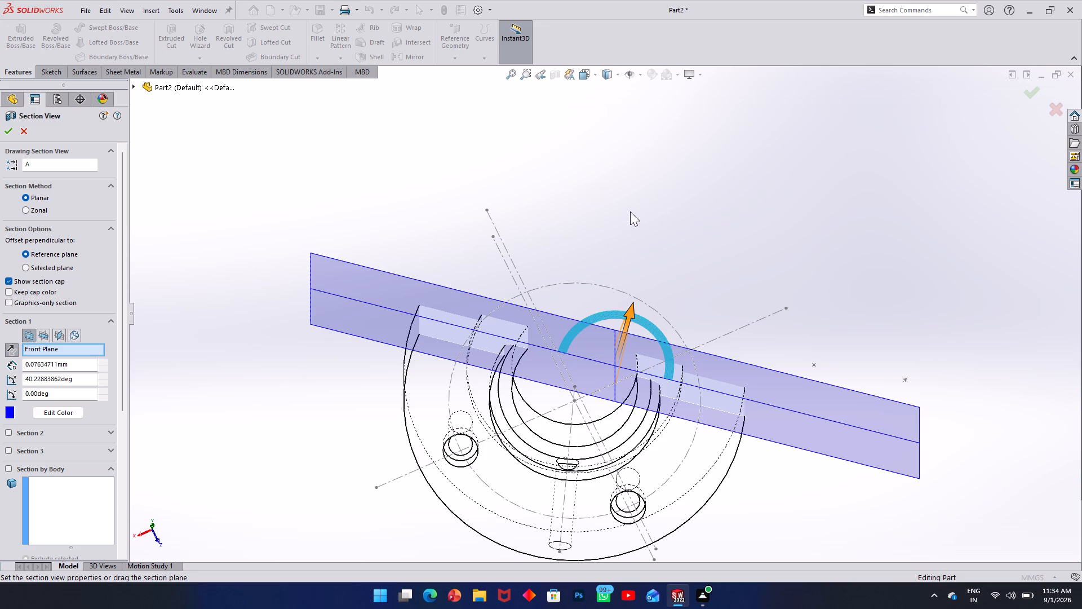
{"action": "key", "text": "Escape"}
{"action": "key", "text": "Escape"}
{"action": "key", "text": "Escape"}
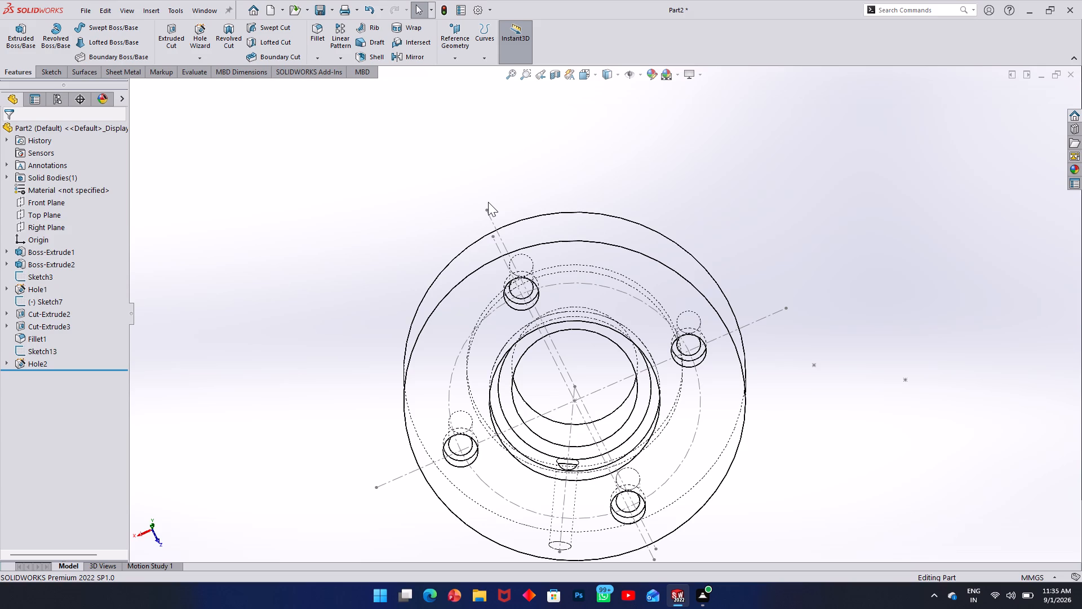
Return the part's display style to Shaded With Edges.
{"action": "left_click", "coordinate": [556, 141]}
{"action": "left_click", "coordinate": [615, 78]}
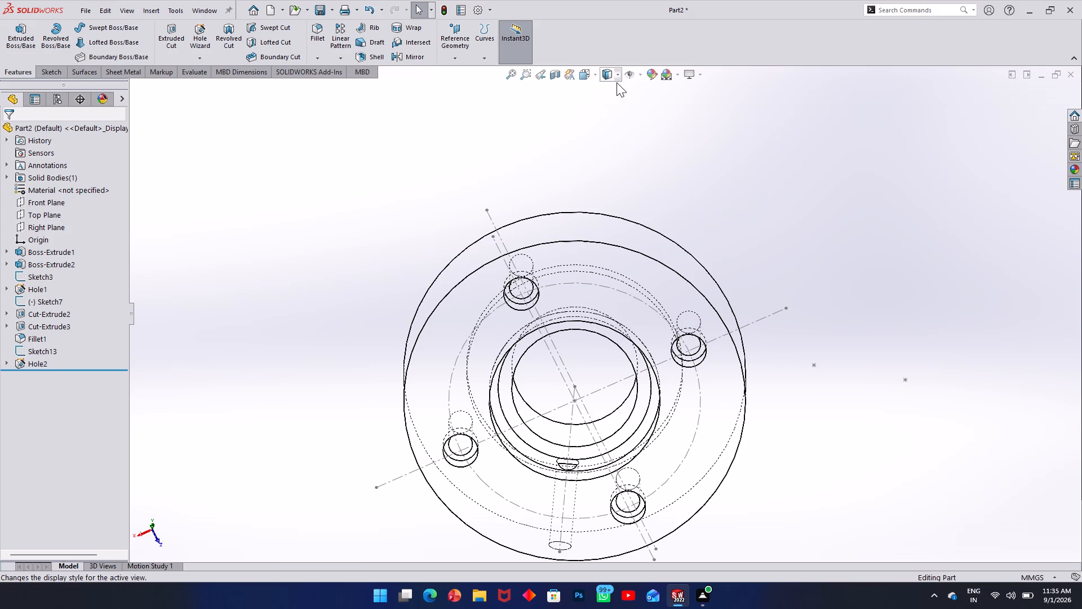
{"action": "left_click", "coordinate": [613, 91]}
{"action": "left_click", "coordinate": [604, 125]}
{"action": "double_click", "coordinate": [614, 130]}
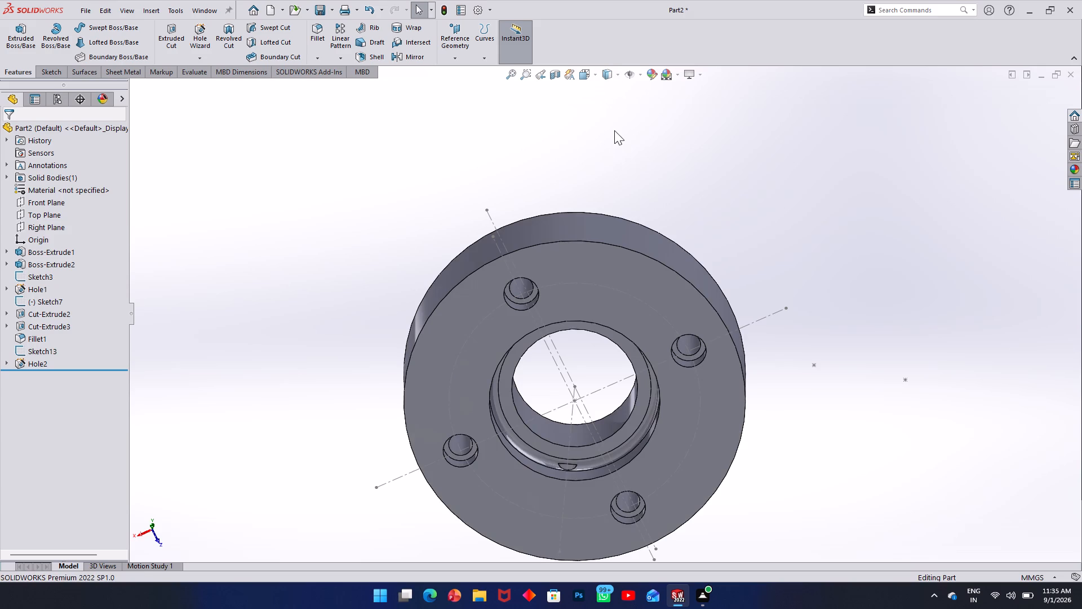
Undo the radial hole feature back to the open sketch with the 30° construction line.
{"action": "middle_click_drag", "start_coordinate": [542, 230], "coordinate": [533, 60]}
{"action": "middle_click_drag", "start_coordinate": [546, 341], "coordinate": [538, 329]}
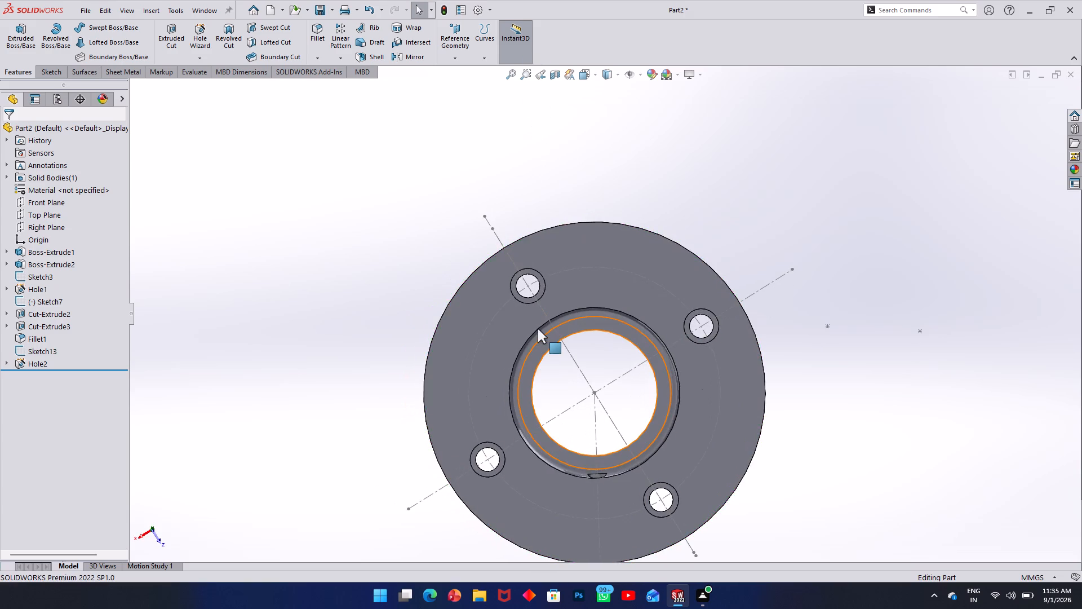
{"action": "middle_click_drag", "start_coordinate": [538, 329], "coordinate": [476, 55]}
{"action": "middle_click_drag", "start_coordinate": [771, 369], "coordinate": [669, 521]}
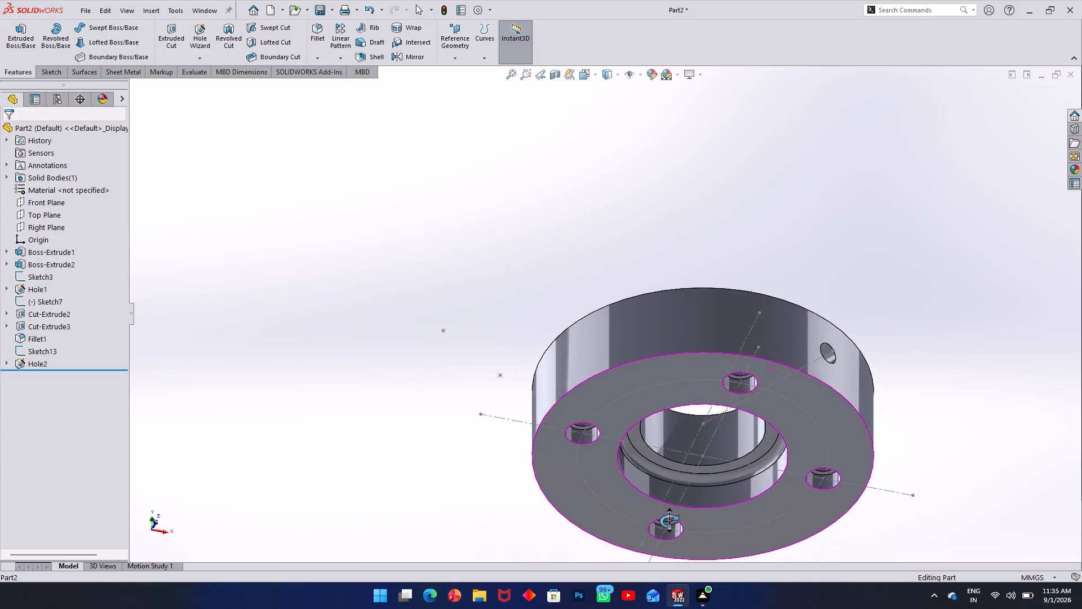
{"action": "middle_click_drag", "start_coordinate": [669, 521], "coordinate": [847, 522]}
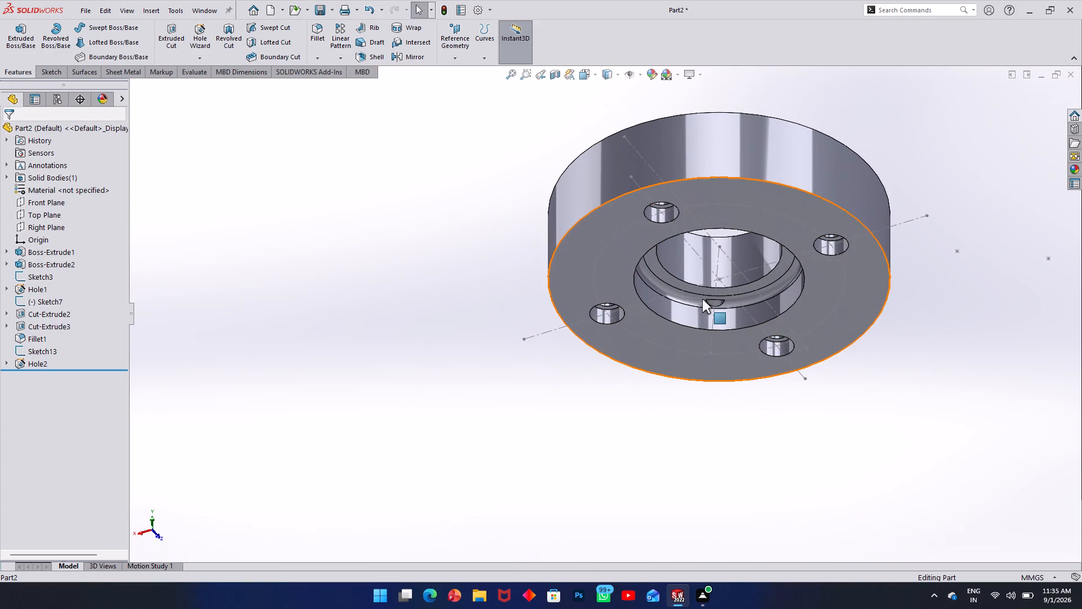
{"action": "left_click", "coordinate": [717, 303]}
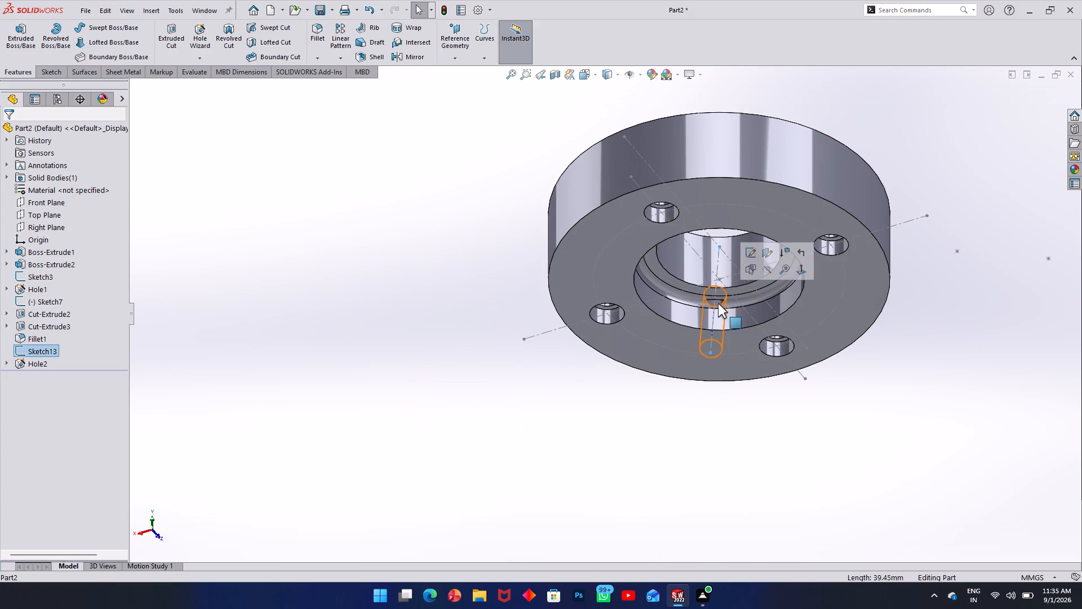
{"action": "key", "text": "ctrl+z"}
{"action": "key", "text": "ctrl+z"}
{"action": "key", "text": "ctrl+z"}
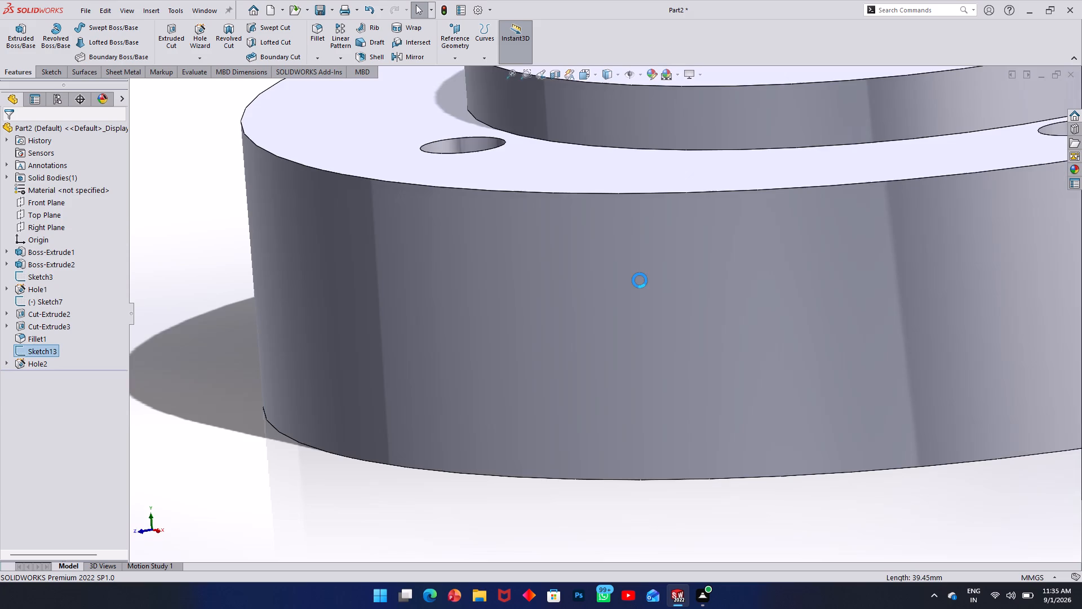
Examine the 30° sketch line against the disc, bore and counterbored holes from above and from the underside.
{"action": "scroll", "coordinate": [639, 285], "scroll_direction": "up", "scroll_amount": 3}
{"action": "middle_click_drag", "start_coordinate": [684, 267], "coordinate": [686, 203]}
{"action": "scroll", "coordinate": [684, 267], "scroll_direction": "down", "scroll_amount": 1}
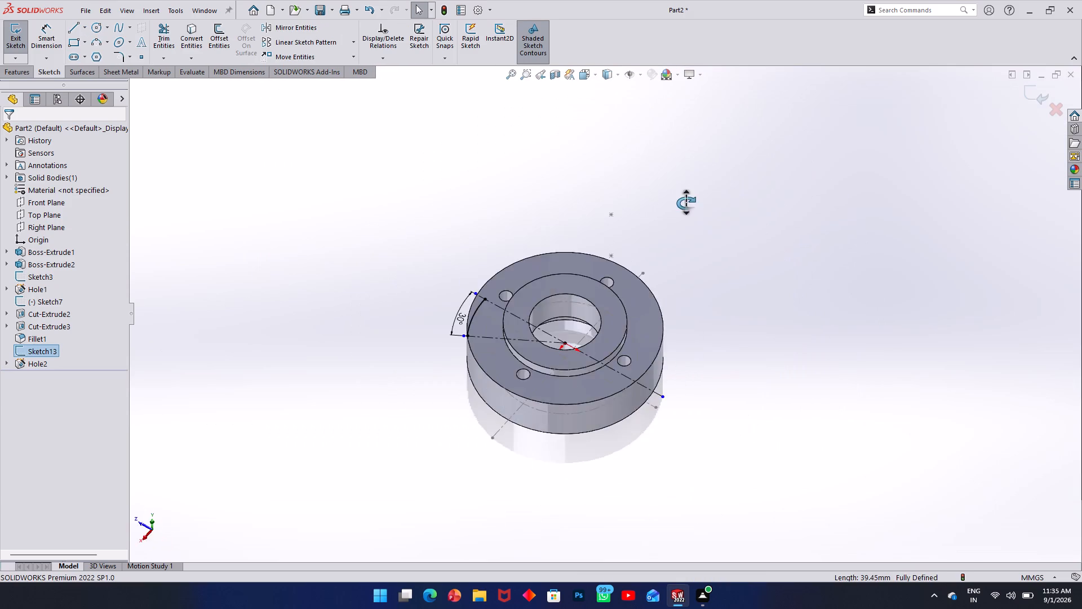
{"action": "middle_click_drag", "start_coordinate": [686, 203], "coordinate": [769, 0]}
{"action": "middle_click_drag", "start_coordinate": [587, 350], "coordinate": [587, 345], "text": "ctrl"}
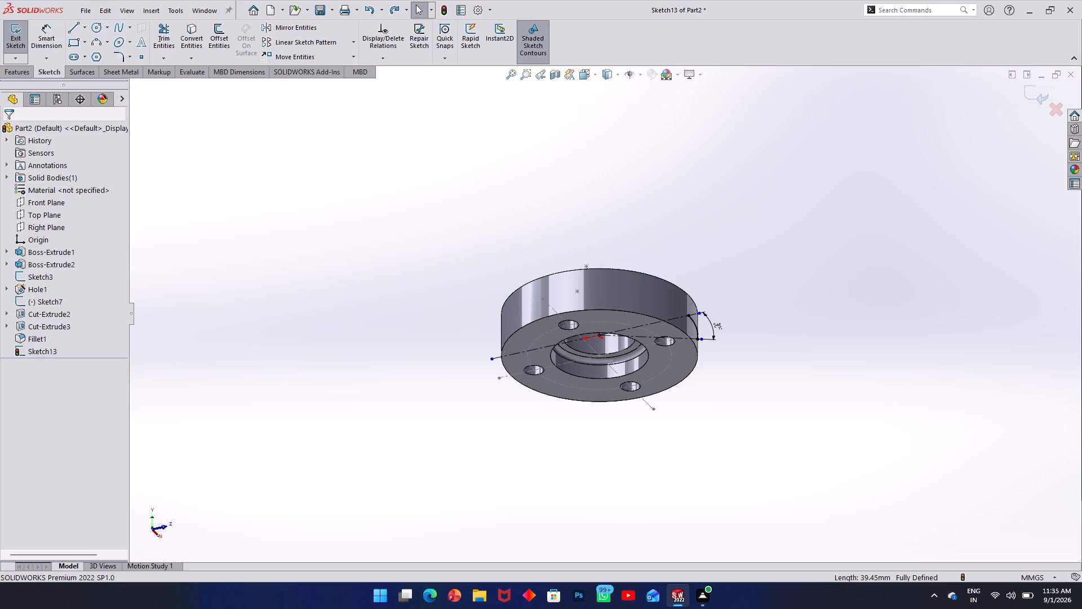
{"action": "scroll", "coordinate": [375, 241], "scroll_direction": "up", "scroll_amount": 1}
{"action": "middle_click_drag", "start_coordinate": [375, 241], "coordinate": [366, 43]}
{"action": "middle_click_drag", "start_coordinate": [567, 336], "coordinate": [600, 270]}
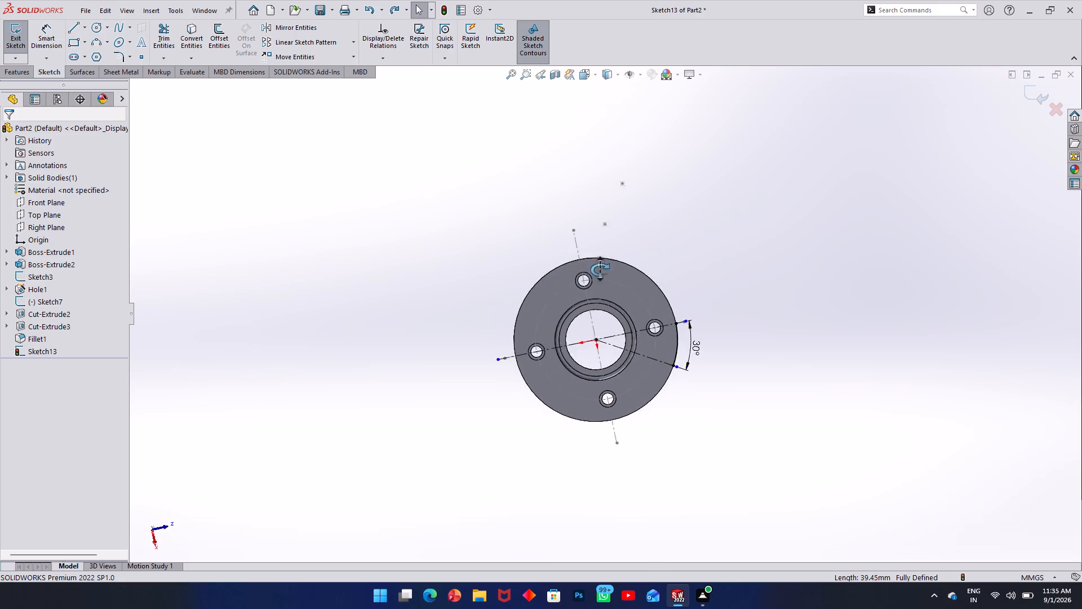
{"action": "middle_click_drag", "start_coordinate": [600, 270], "coordinate": [604, 245]}
{"action": "middle_click_drag", "start_coordinate": [641, 358], "coordinate": [684, 416]}
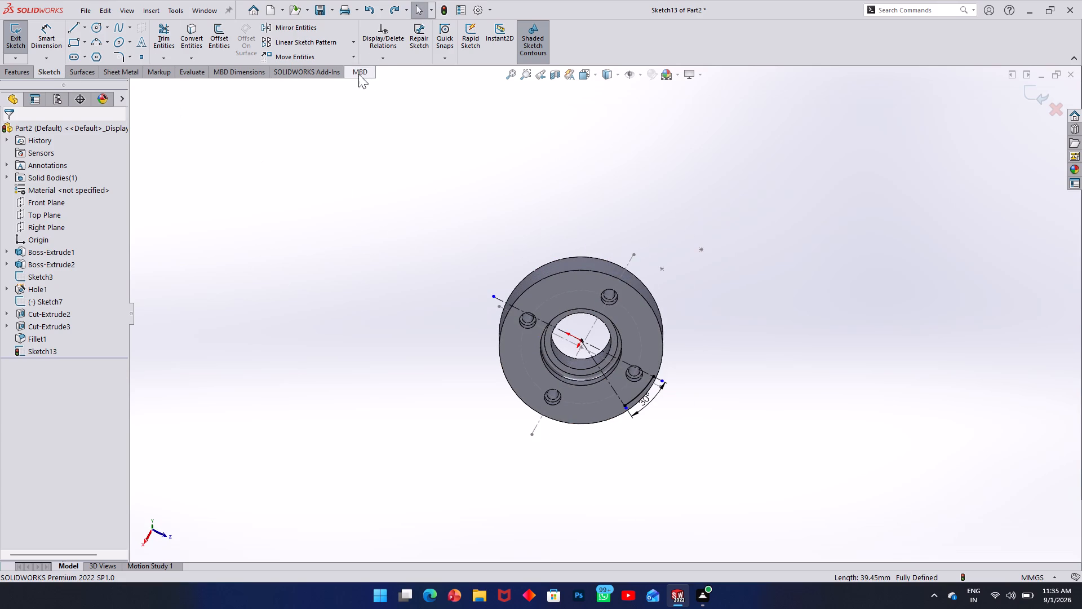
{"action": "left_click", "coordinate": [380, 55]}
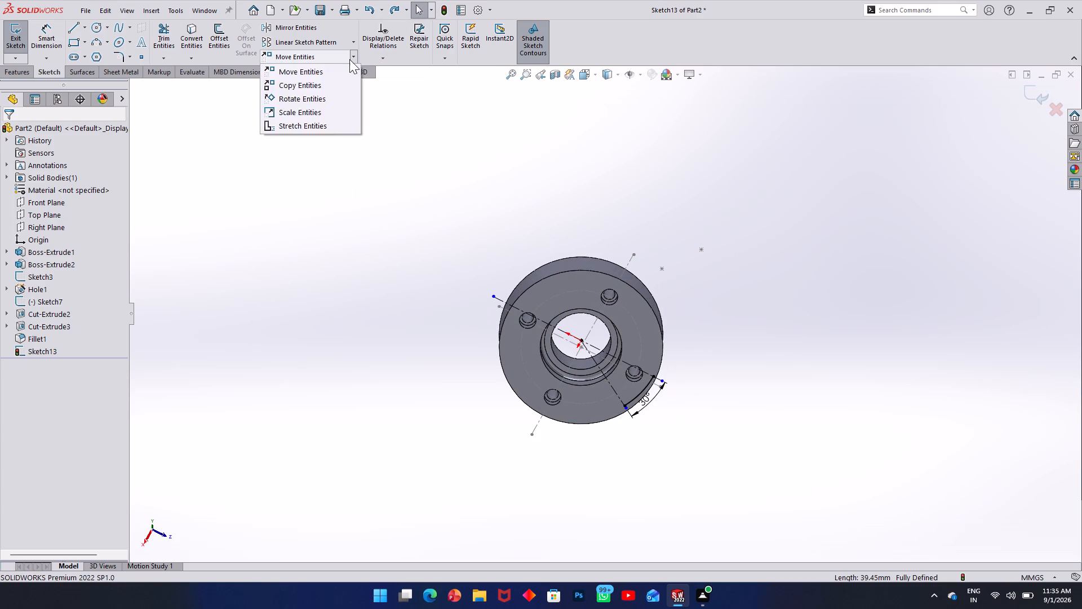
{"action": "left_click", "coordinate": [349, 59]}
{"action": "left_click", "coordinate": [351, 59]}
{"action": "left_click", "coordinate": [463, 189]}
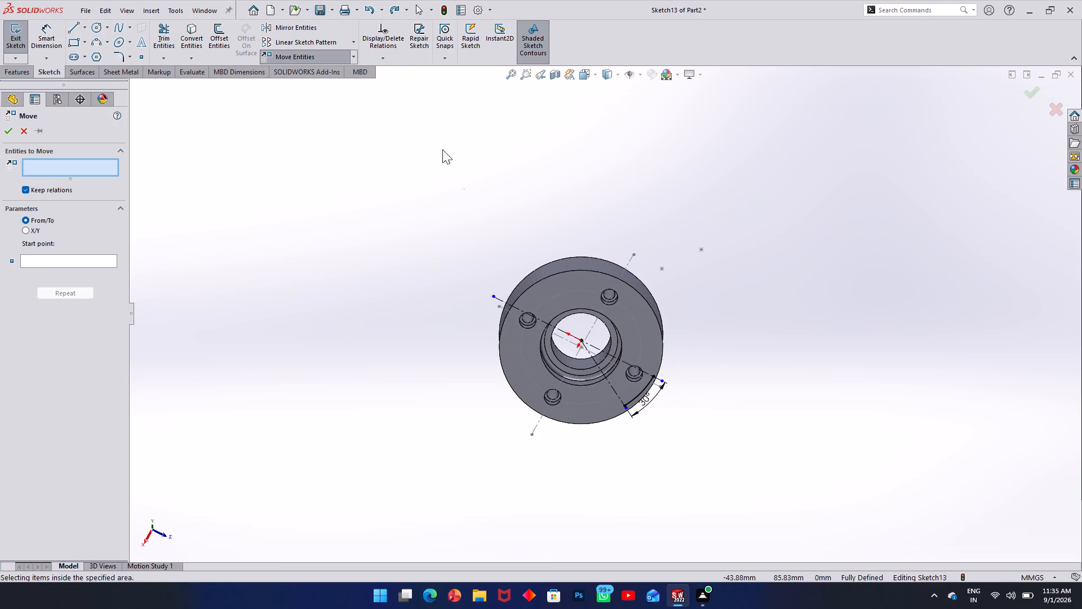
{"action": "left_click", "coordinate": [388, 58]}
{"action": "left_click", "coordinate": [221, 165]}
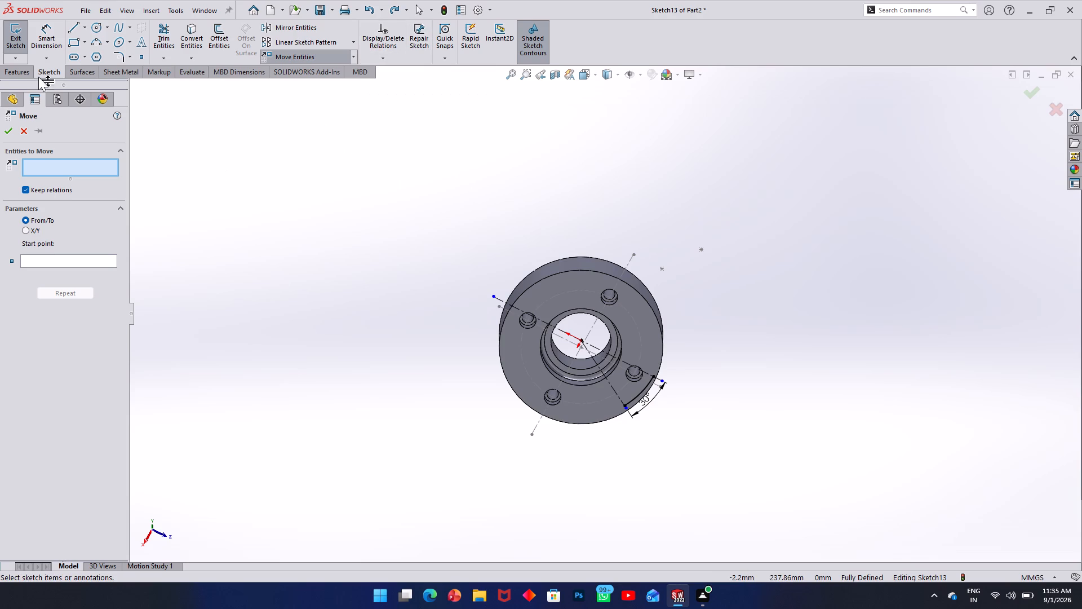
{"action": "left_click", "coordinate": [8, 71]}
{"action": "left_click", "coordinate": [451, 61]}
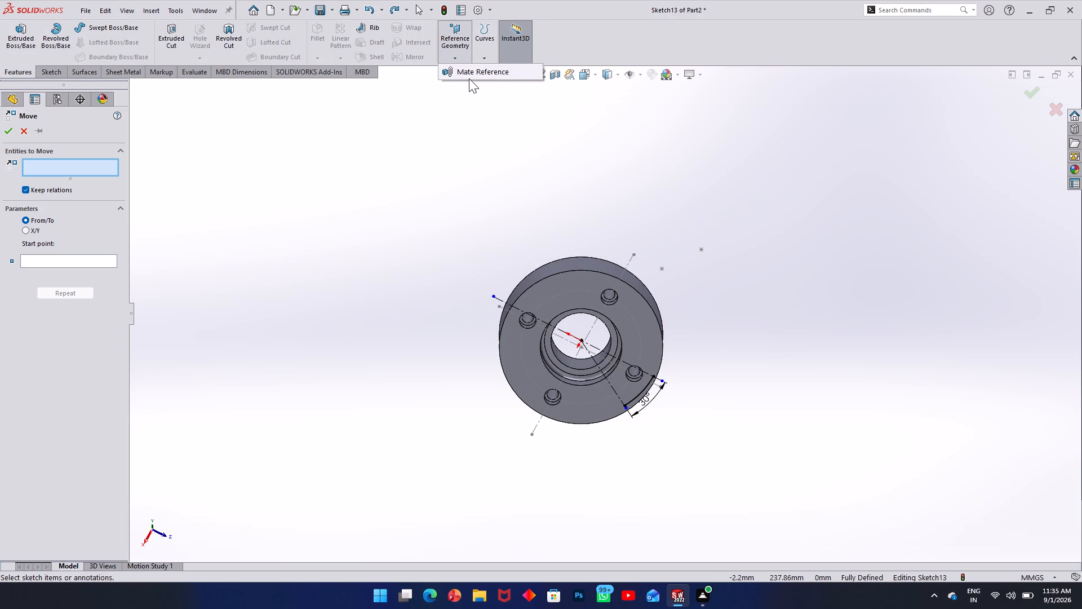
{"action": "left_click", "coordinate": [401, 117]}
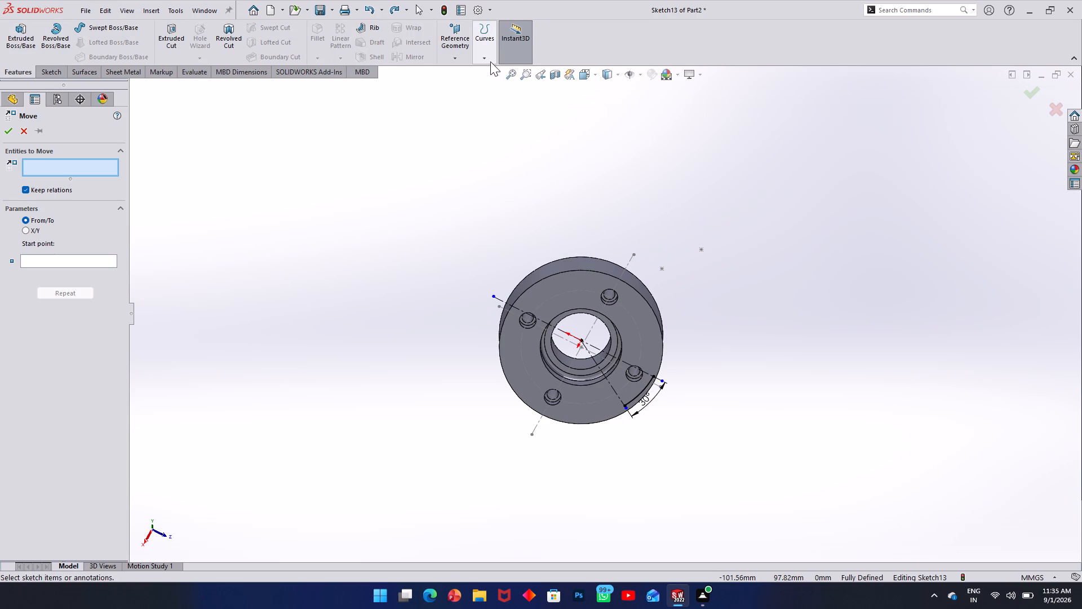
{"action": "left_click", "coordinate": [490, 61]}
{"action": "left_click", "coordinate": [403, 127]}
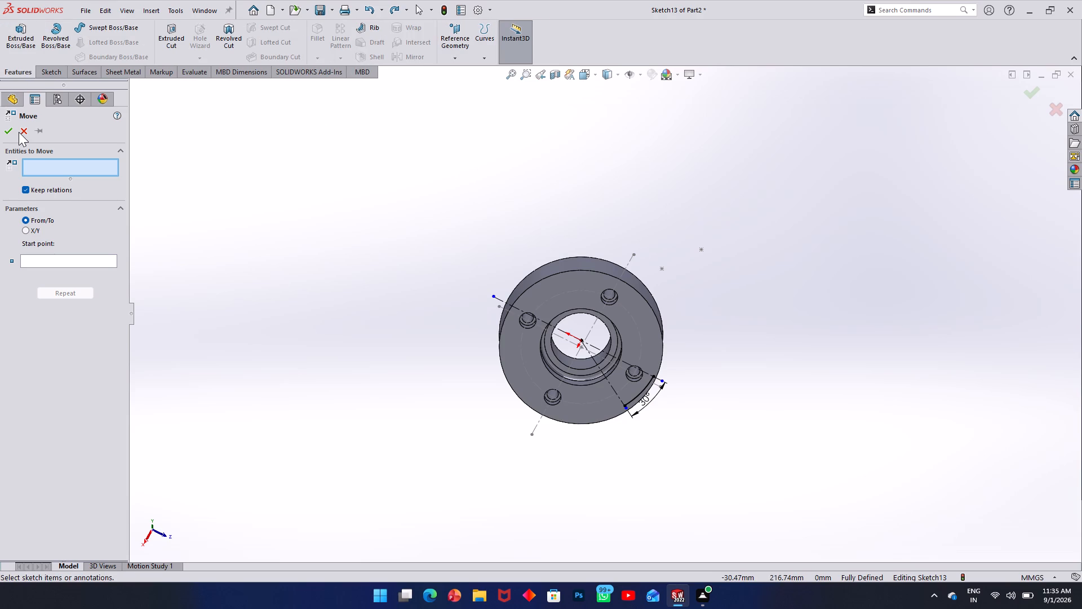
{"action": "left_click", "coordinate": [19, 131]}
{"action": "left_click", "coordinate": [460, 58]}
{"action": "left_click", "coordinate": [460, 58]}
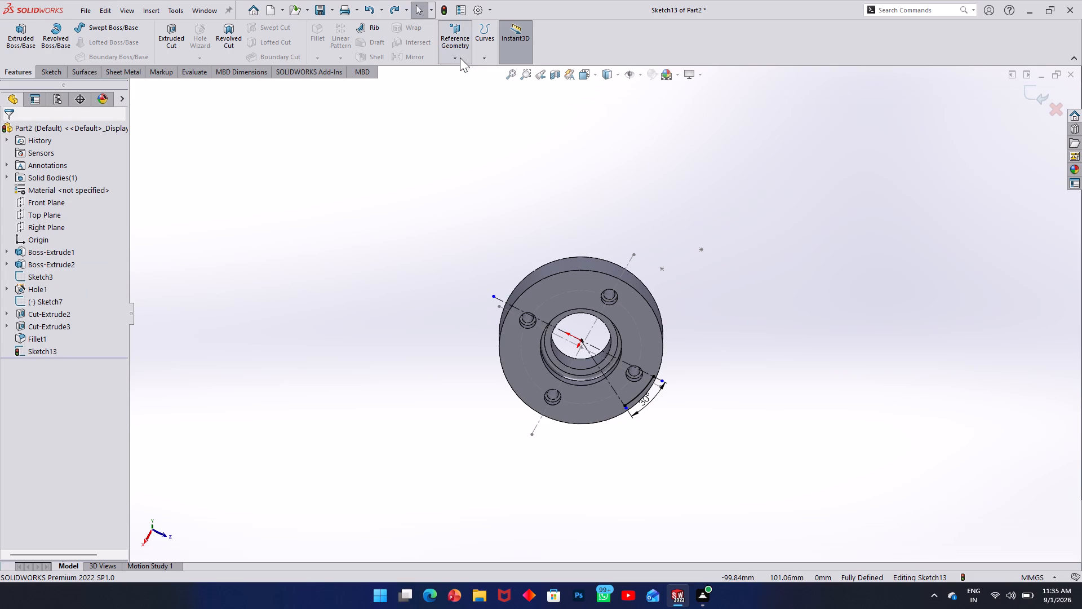
Exit the sketch containing the 30° construction line.
{"action": "left_click", "coordinate": [47, 72]}
{"action": "left_click", "coordinate": [11, 38]}
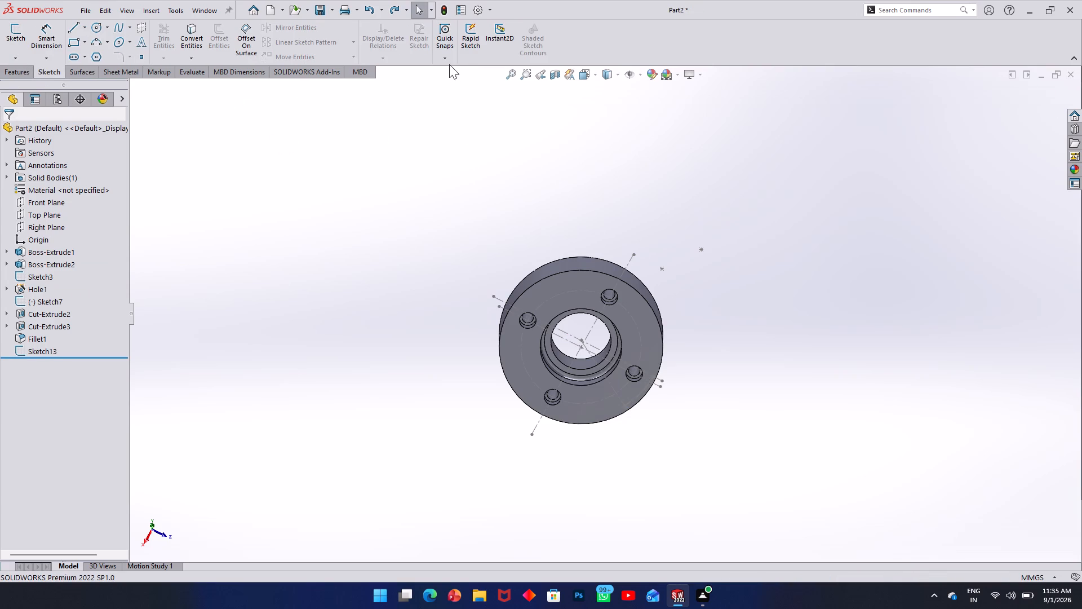
Start a reference plane tangent to the larger bore's cylindrical wall, using that face as the first reference.
{"action": "left_click", "coordinate": [0, 77]}
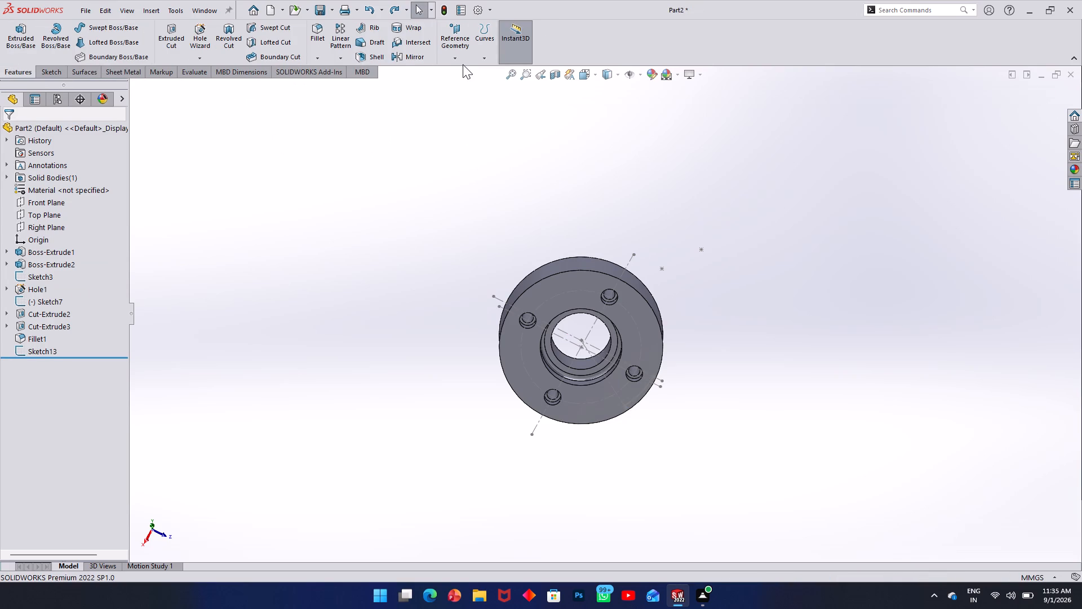
{"action": "left_click", "coordinate": [464, 60]}
{"action": "left_click", "coordinate": [465, 76]}
{"action": "scroll", "coordinate": [614, 328], "scroll_direction": "down", "scroll_amount": 4}
{"action": "scroll", "coordinate": [624, 385], "scroll_direction": "down", "scroll_amount": 2}
{"action": "middle_click_drag", "start_coordinate": [574, 395], "coordinate": [582, 395]}
{"action": "scroll", "coordinate": [574, 395], "scroll_direction": "down", "scroll_amount": 1}
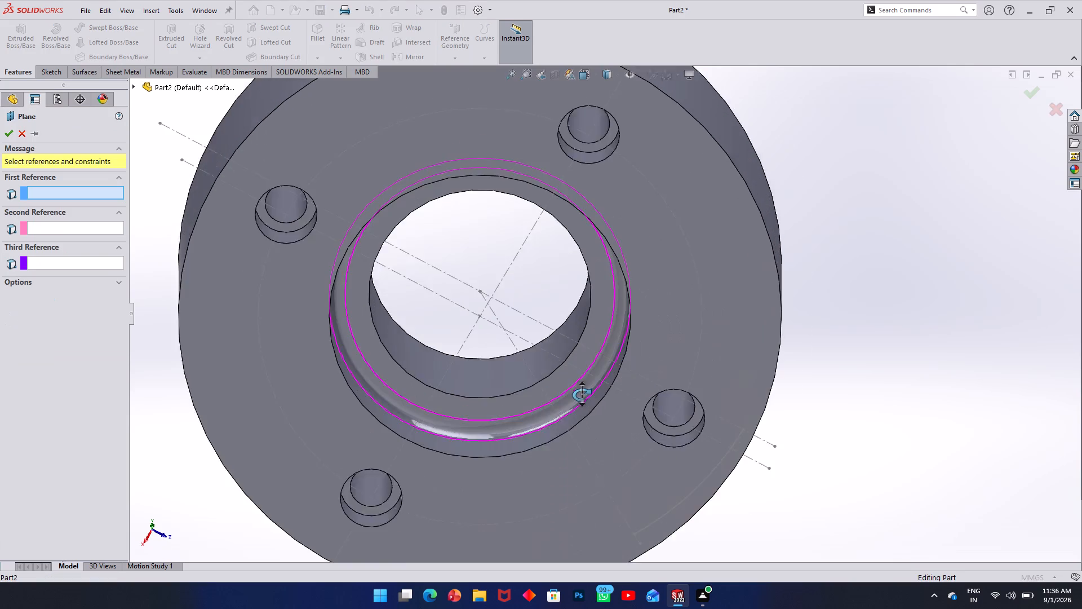
{"action": "middle_click_drag", "start_coordinate": [582, 395], "coordinate": [627, 450]}
{"action": "scroll", "coordinate": [627, 450], "scroll_direction": "up", "scroll_amount": 1}
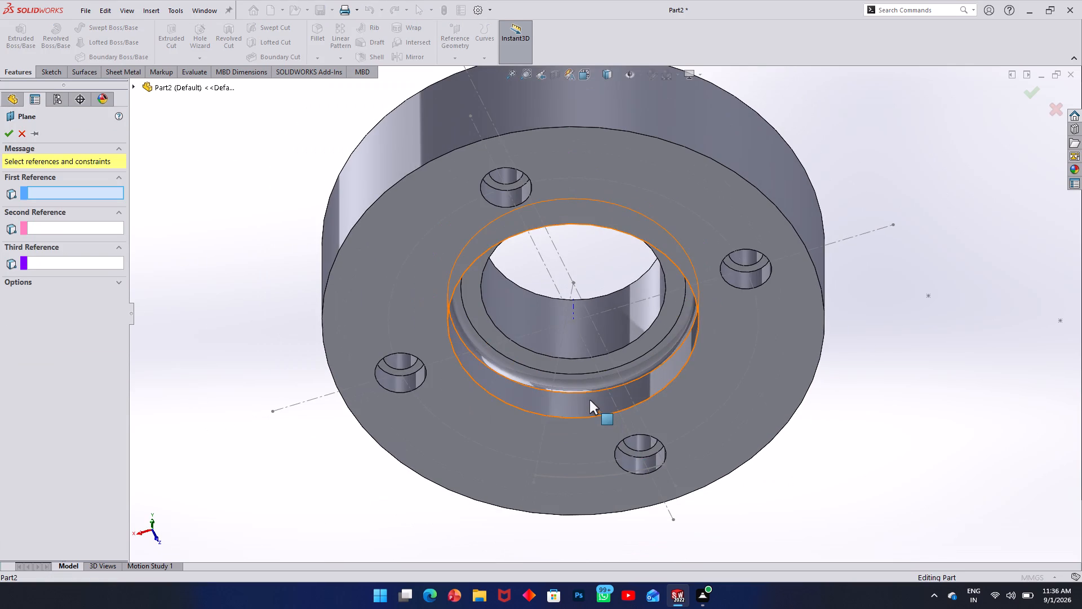
{"action": "left_click", "coordinate": [589, 400]}
Add the outer endpoint of the 30° sketch line as the plane's third reference.
{"action": "middle_click_drag", "start_coordinate": [493, 349], "coordinate": [478, 254]}
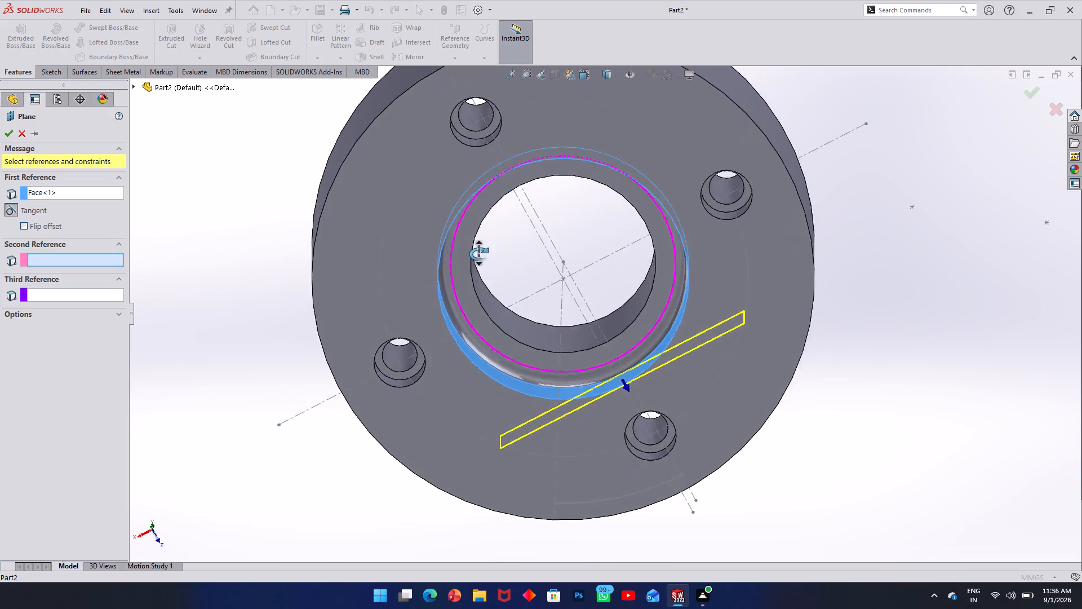
{"action": "middle_click_drag", "start_coordinate": [478, 254], "coordinate": [465, 144]}
{"action": "middle_click_drag", "start_coordinate": [487, 320], "coordinate": [445, 135]}
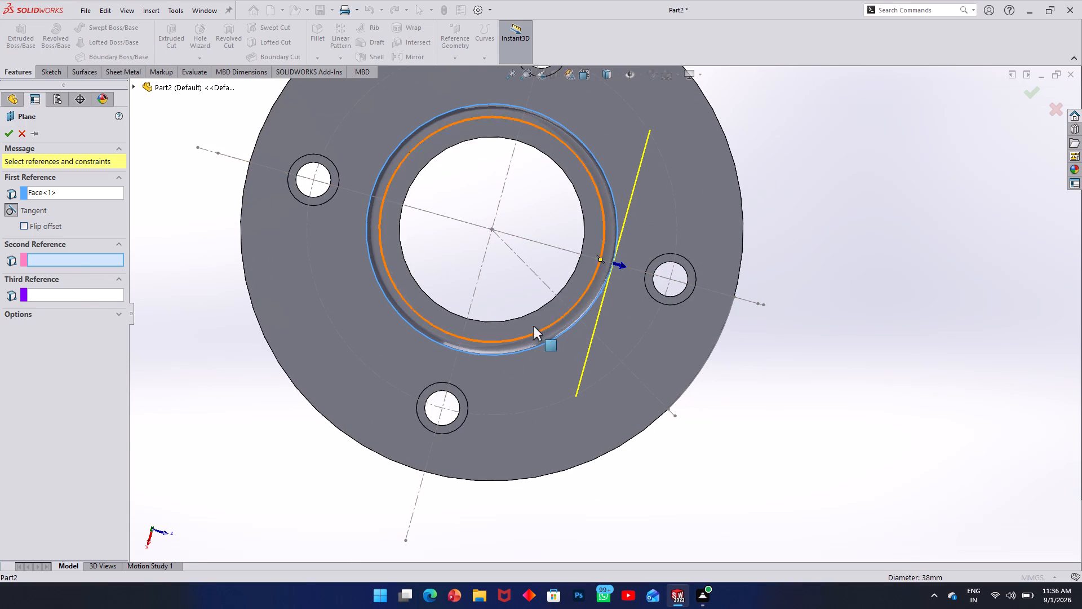
{"action": "left_click", "coordinate": [80, 302]}
{"action": "left_click", "coordinate": [79, 298]}
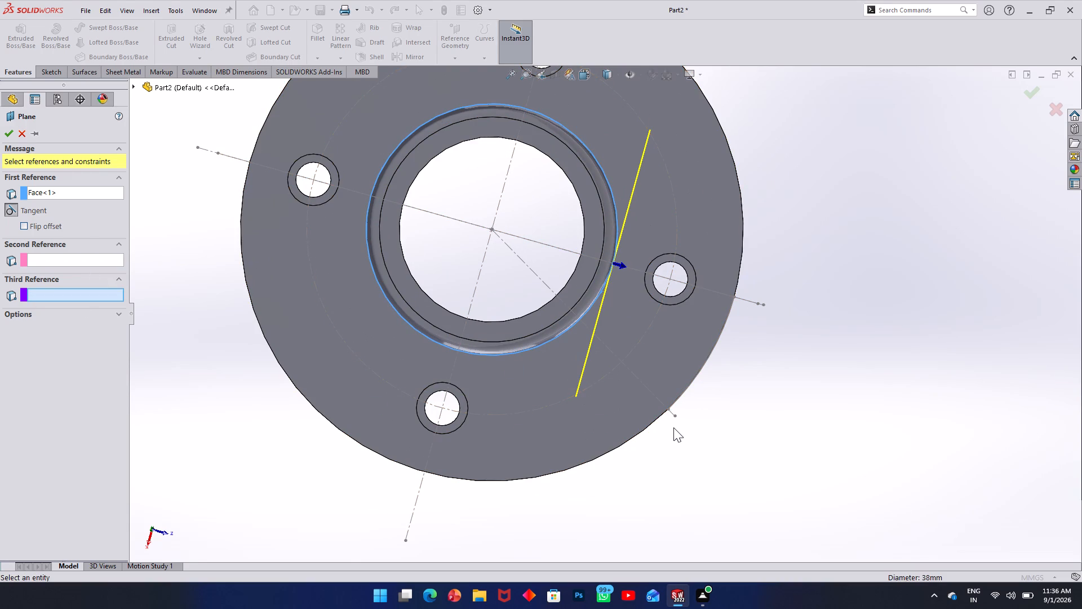
{"action": "left_click", "coordinate": [677, 417]}
Set the endpoint reference to Project with Nearest location on surface, after trying Along sketch normal.
{"action": "middle_click_drag", "start_coordinate": [676, 338], "coordinate": [676, 341]}
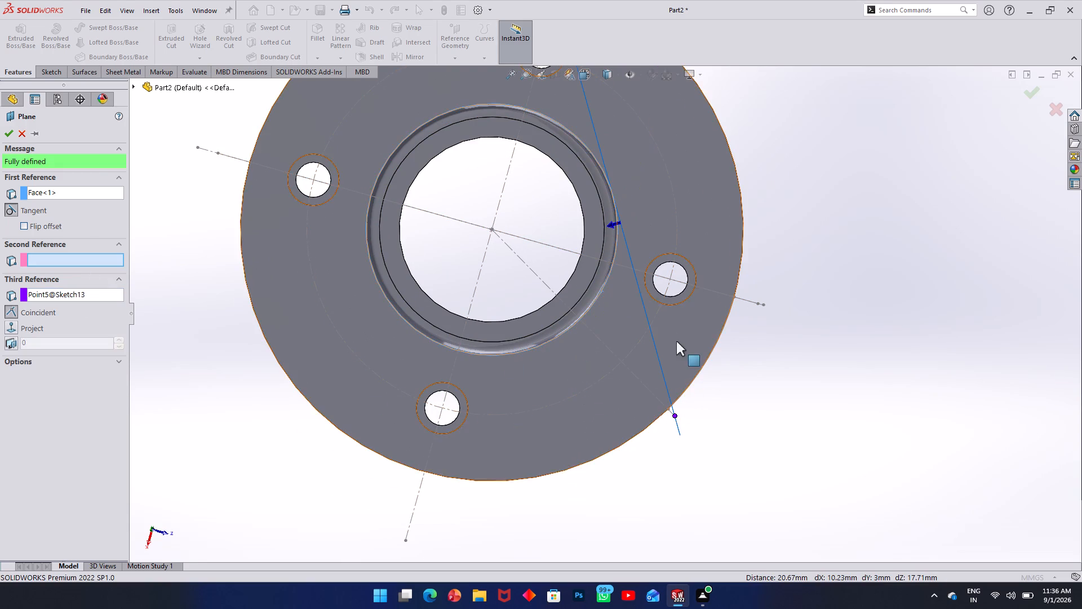
{"action": "middle_click_drag", "start_coordinate": [676, 341], "coordinate": [788, 332]}
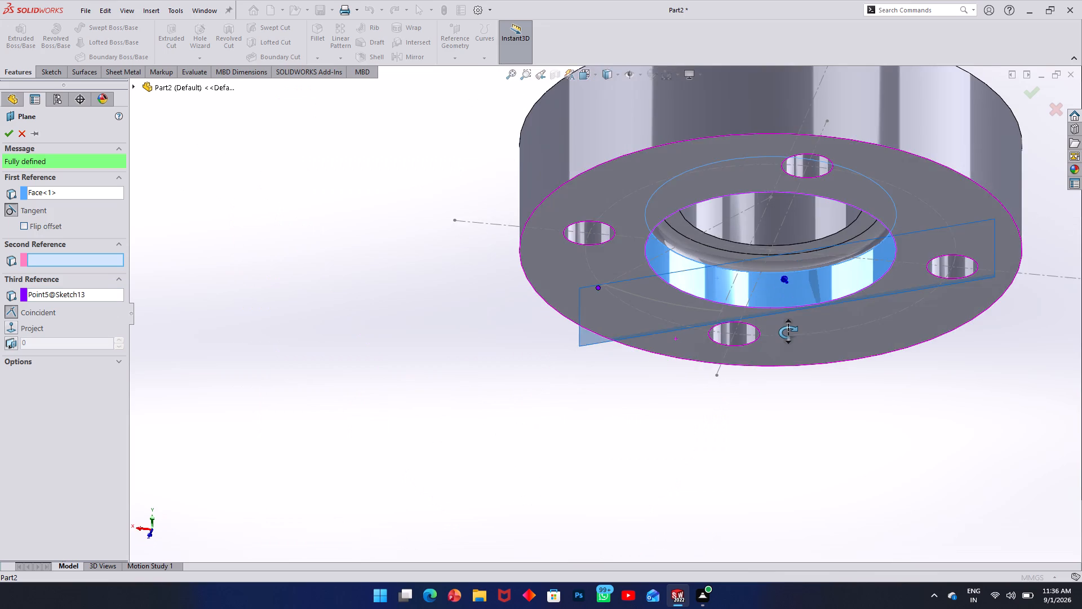
{"action": "middle_click_drag", "start_coordinate": [788, 332], "coordinate": [769, 179]}
{"action": "scroll", "coordinate": [758, 244], "scroll_direction": "up", "scroll_amount": 2}
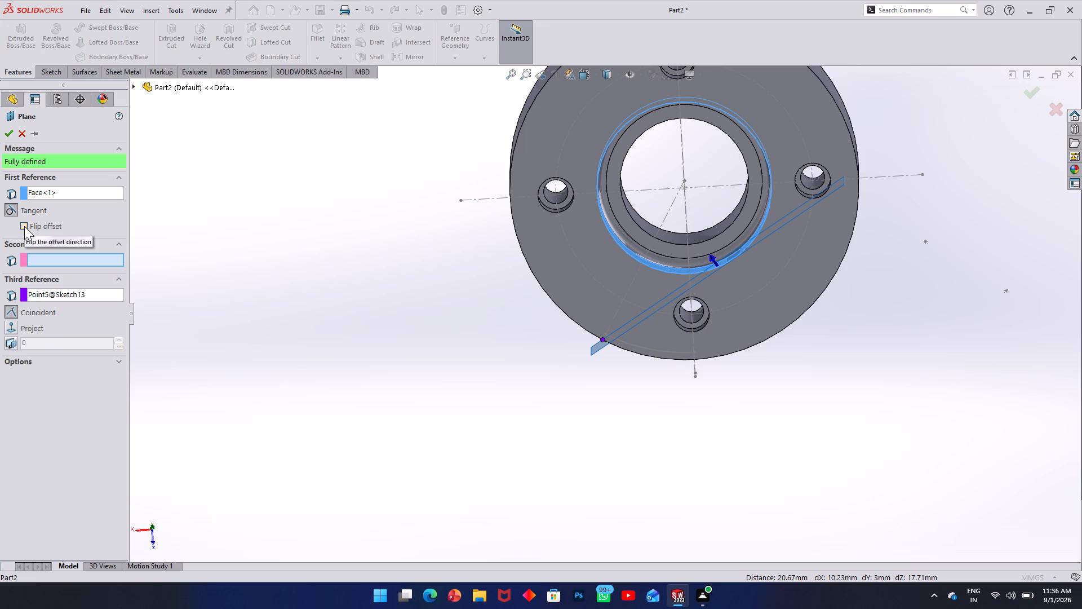
{"action": "left_click", "coordinate": [16, 328]}
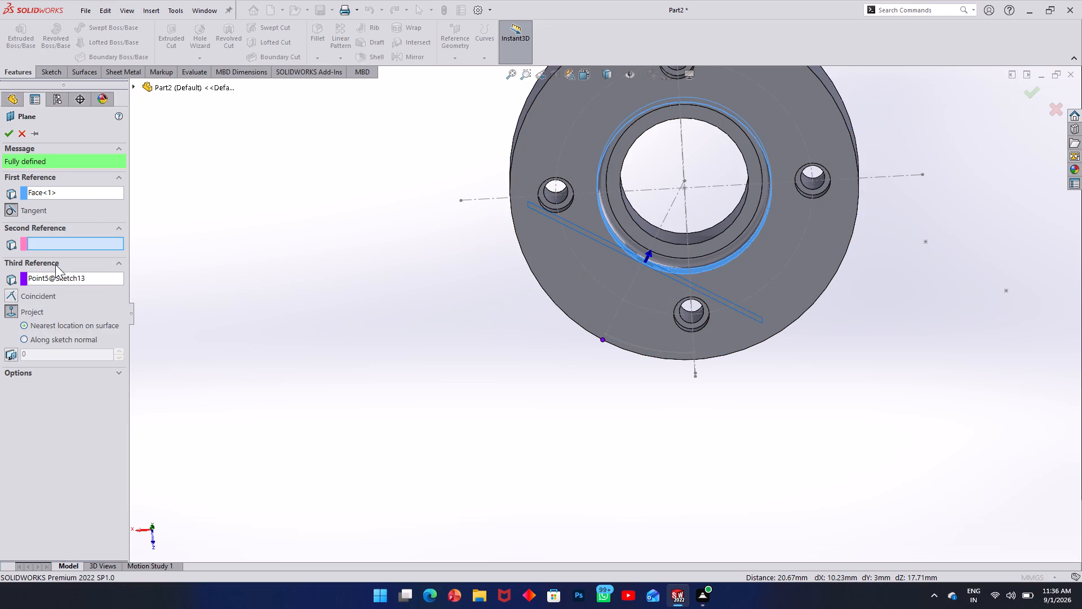
{"action": "left_click", "coordinate": [24, 341]}
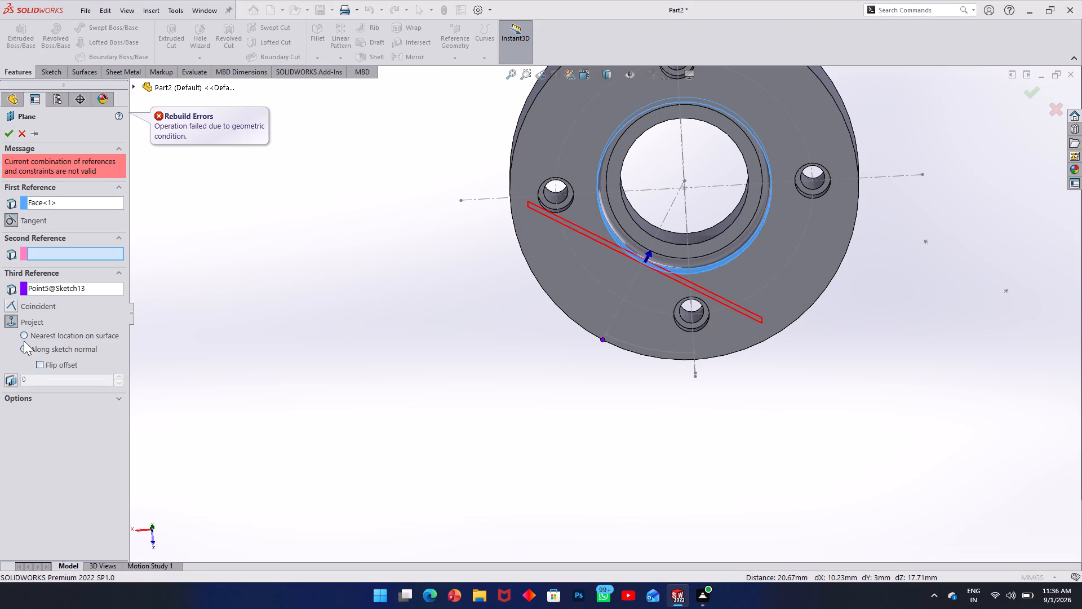
{"action": "left_click", "coordinate": [24, 336]}
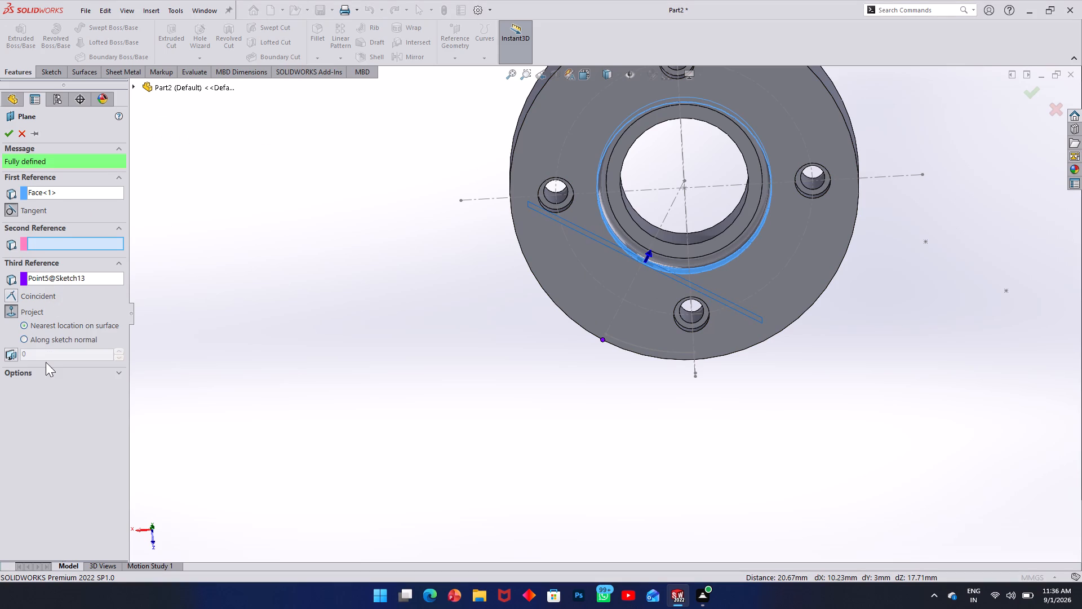
{"action": "left_click", "coordinate": [17, 308]}
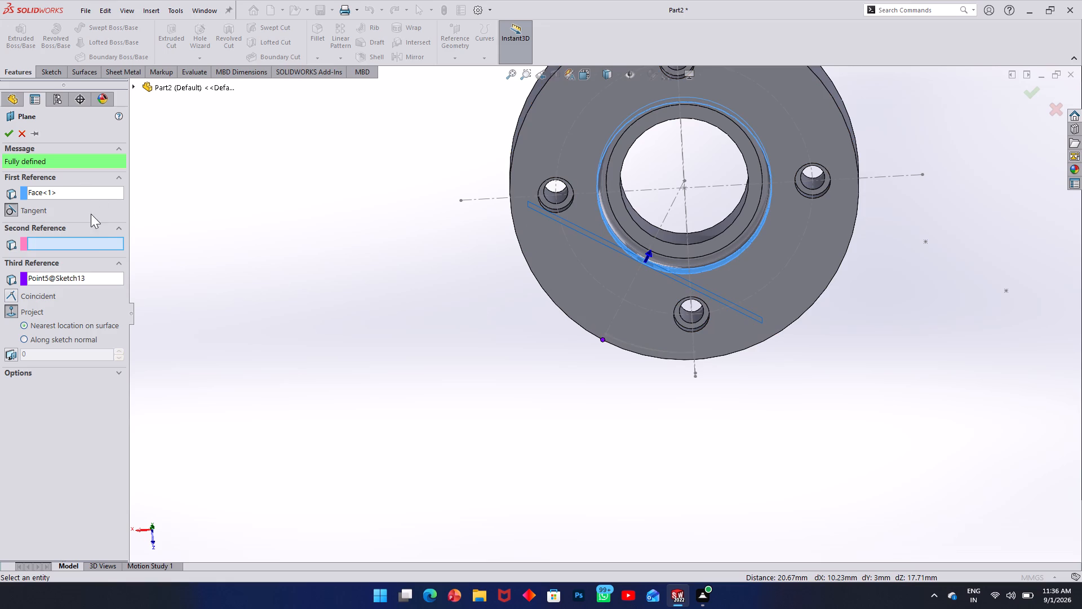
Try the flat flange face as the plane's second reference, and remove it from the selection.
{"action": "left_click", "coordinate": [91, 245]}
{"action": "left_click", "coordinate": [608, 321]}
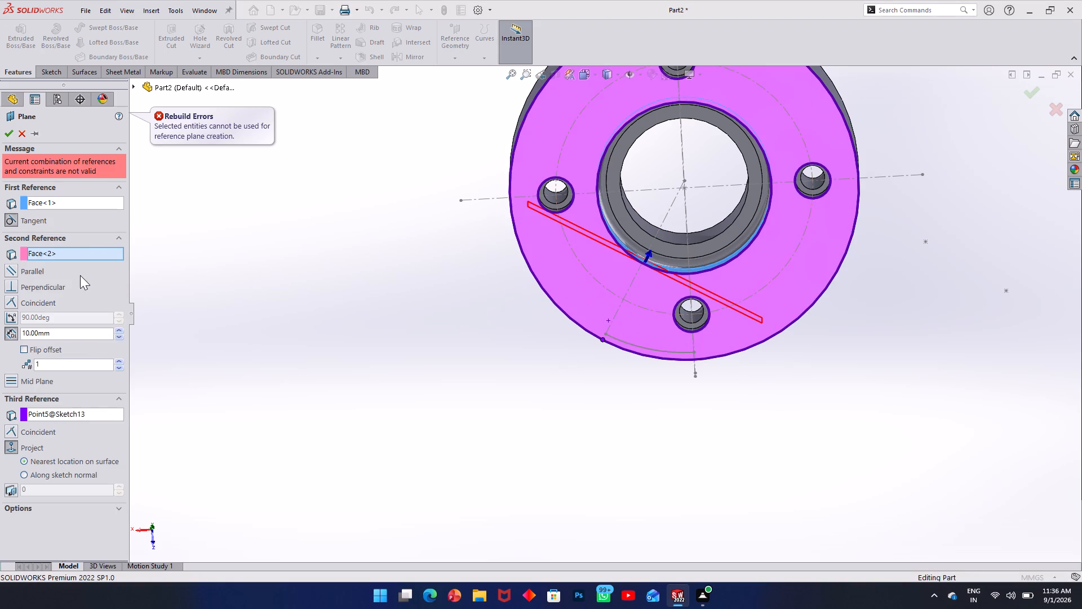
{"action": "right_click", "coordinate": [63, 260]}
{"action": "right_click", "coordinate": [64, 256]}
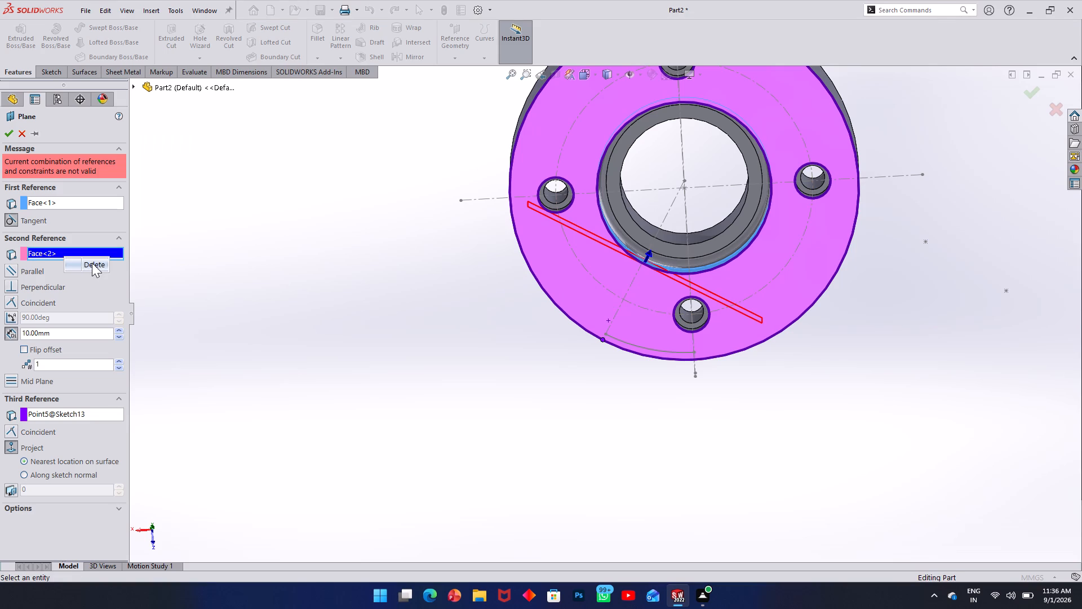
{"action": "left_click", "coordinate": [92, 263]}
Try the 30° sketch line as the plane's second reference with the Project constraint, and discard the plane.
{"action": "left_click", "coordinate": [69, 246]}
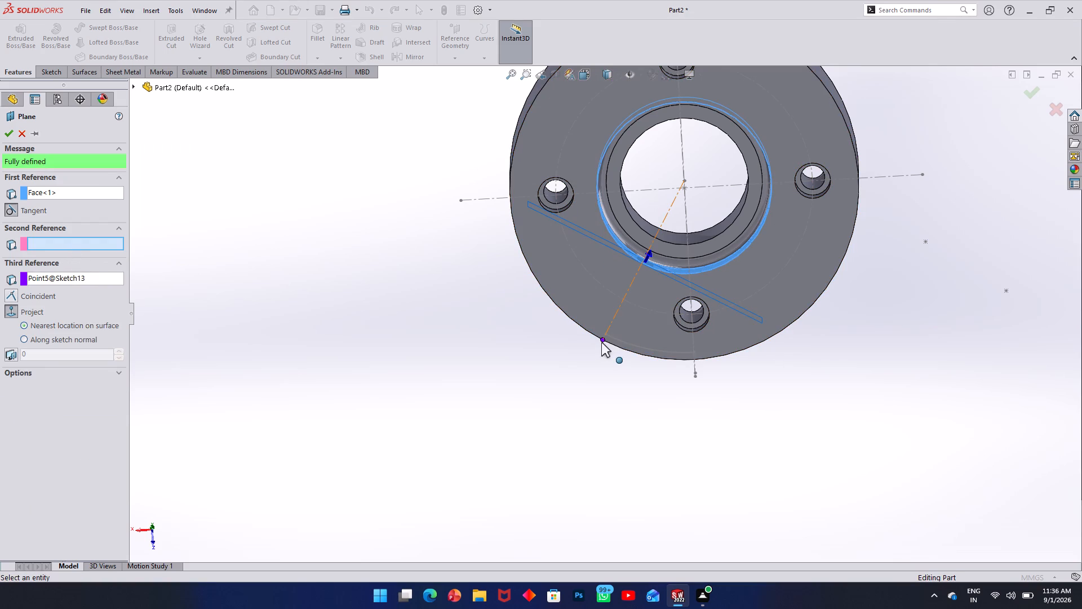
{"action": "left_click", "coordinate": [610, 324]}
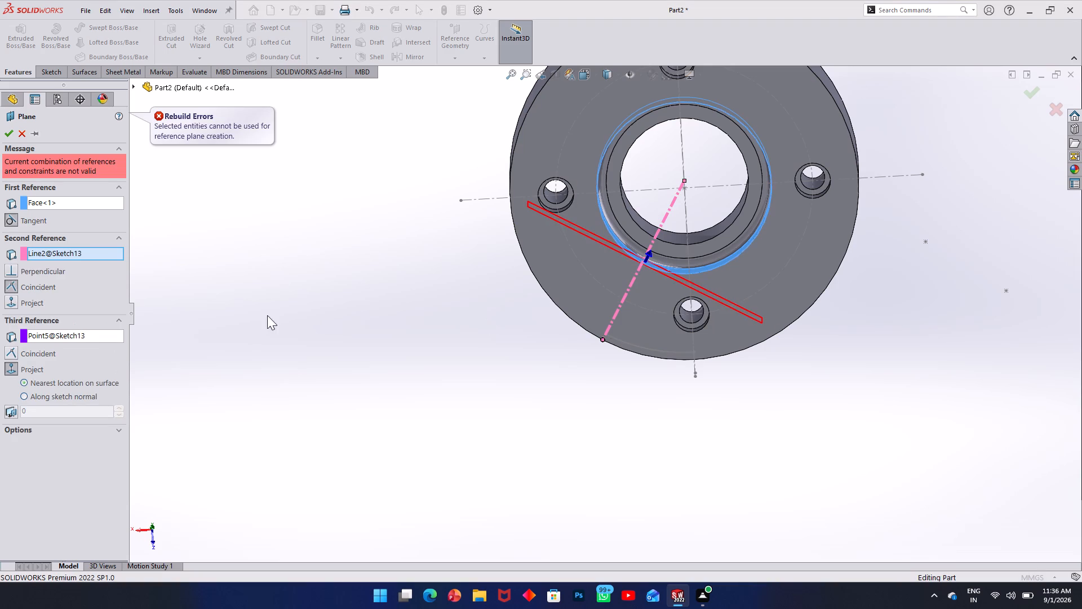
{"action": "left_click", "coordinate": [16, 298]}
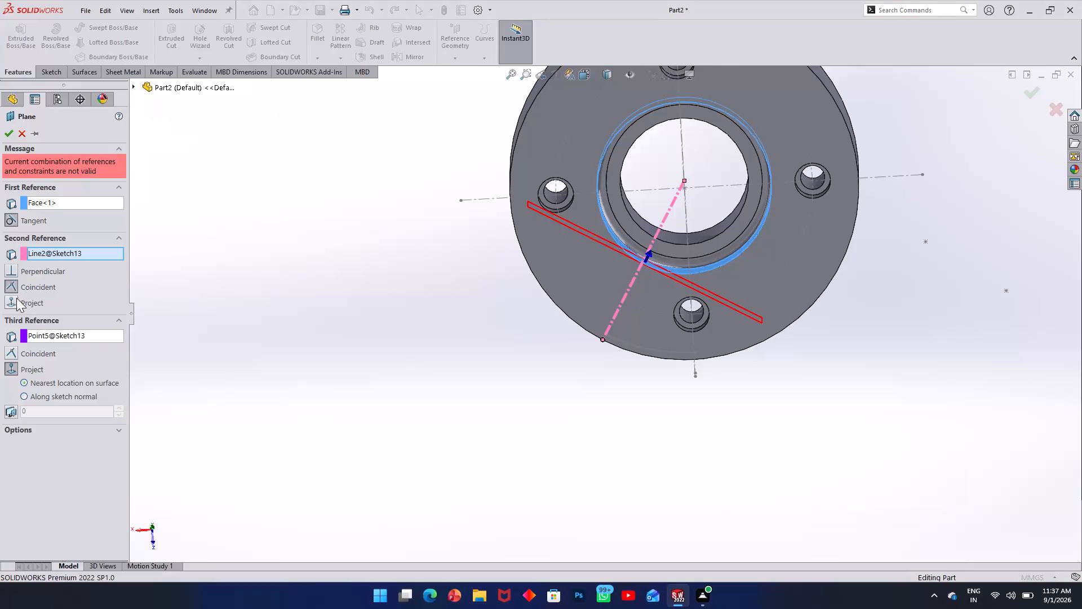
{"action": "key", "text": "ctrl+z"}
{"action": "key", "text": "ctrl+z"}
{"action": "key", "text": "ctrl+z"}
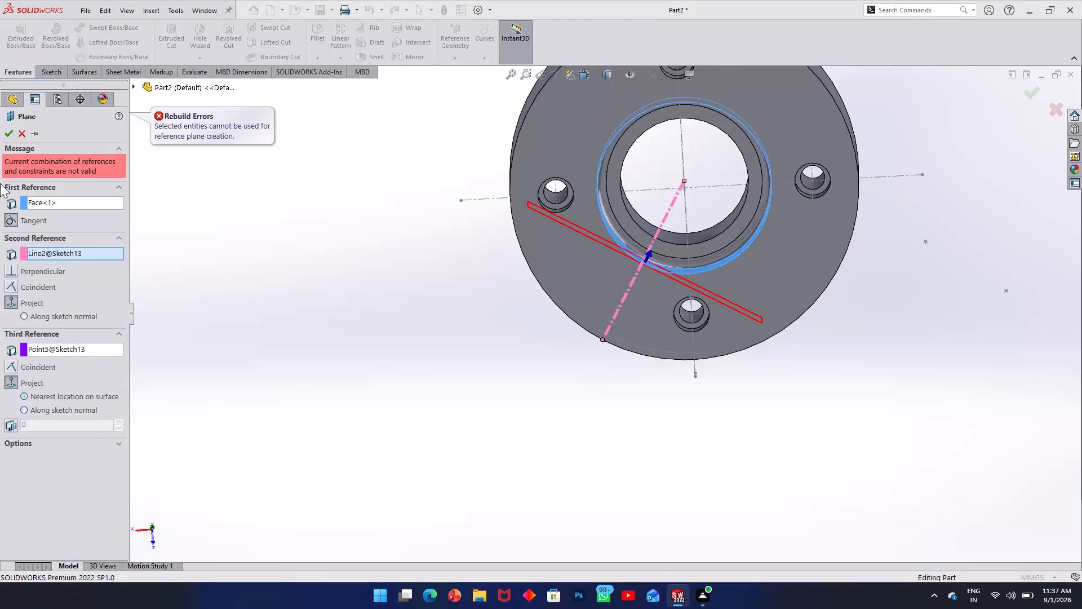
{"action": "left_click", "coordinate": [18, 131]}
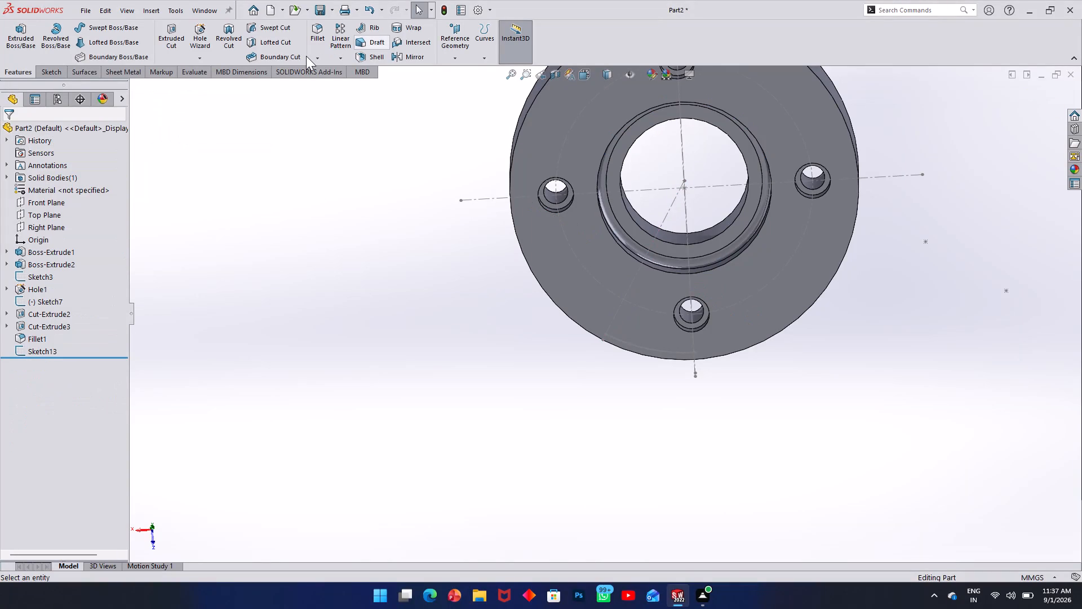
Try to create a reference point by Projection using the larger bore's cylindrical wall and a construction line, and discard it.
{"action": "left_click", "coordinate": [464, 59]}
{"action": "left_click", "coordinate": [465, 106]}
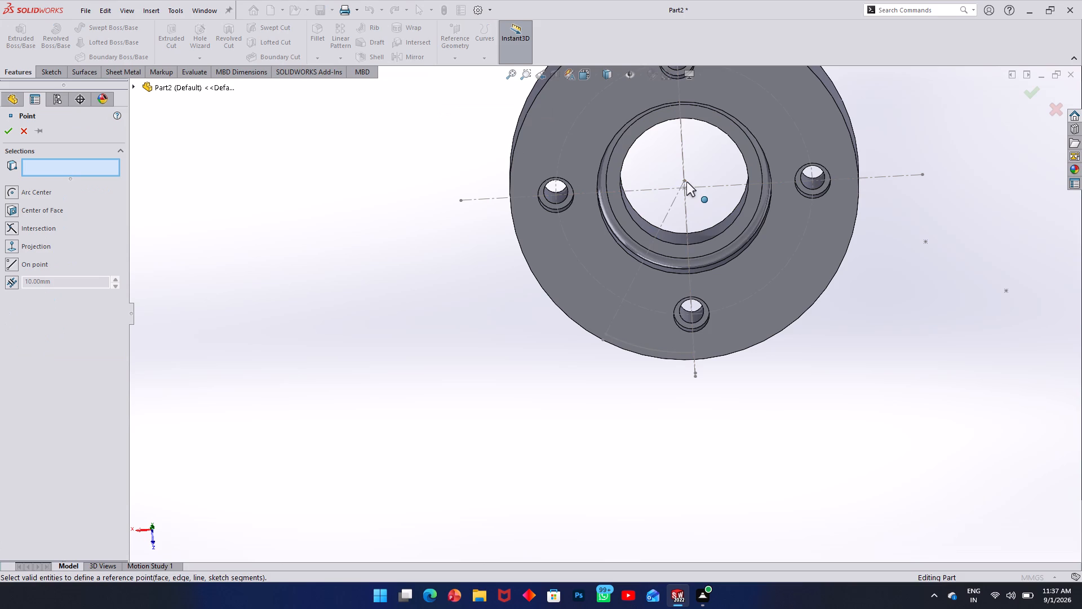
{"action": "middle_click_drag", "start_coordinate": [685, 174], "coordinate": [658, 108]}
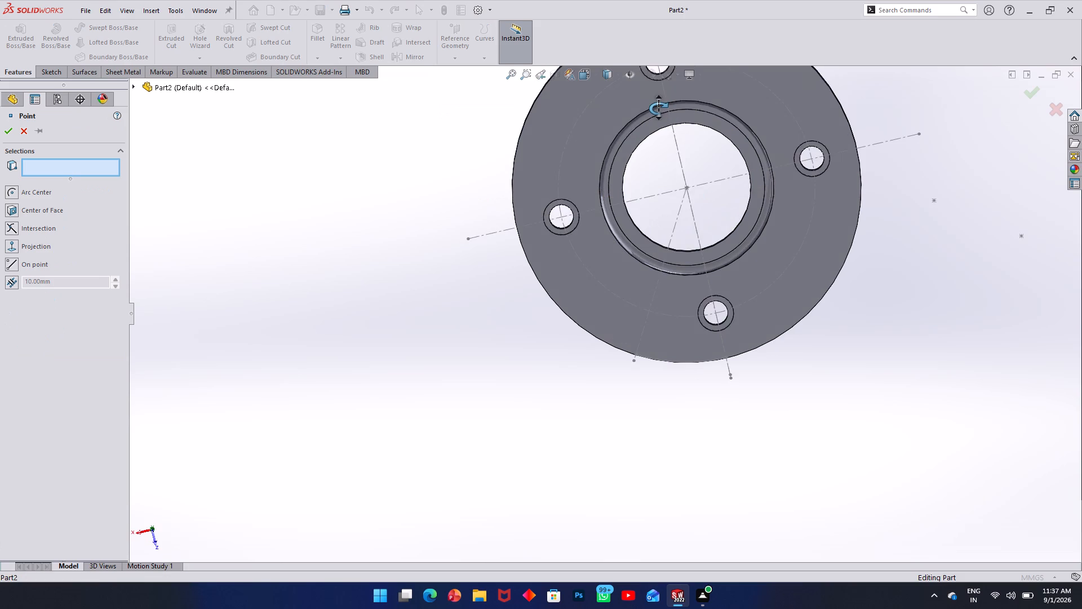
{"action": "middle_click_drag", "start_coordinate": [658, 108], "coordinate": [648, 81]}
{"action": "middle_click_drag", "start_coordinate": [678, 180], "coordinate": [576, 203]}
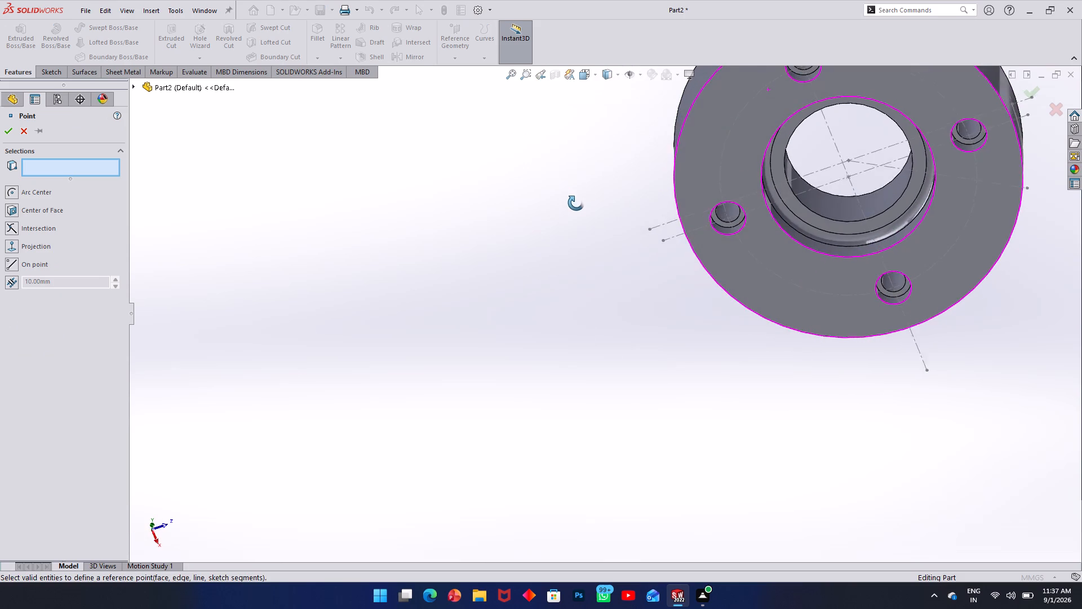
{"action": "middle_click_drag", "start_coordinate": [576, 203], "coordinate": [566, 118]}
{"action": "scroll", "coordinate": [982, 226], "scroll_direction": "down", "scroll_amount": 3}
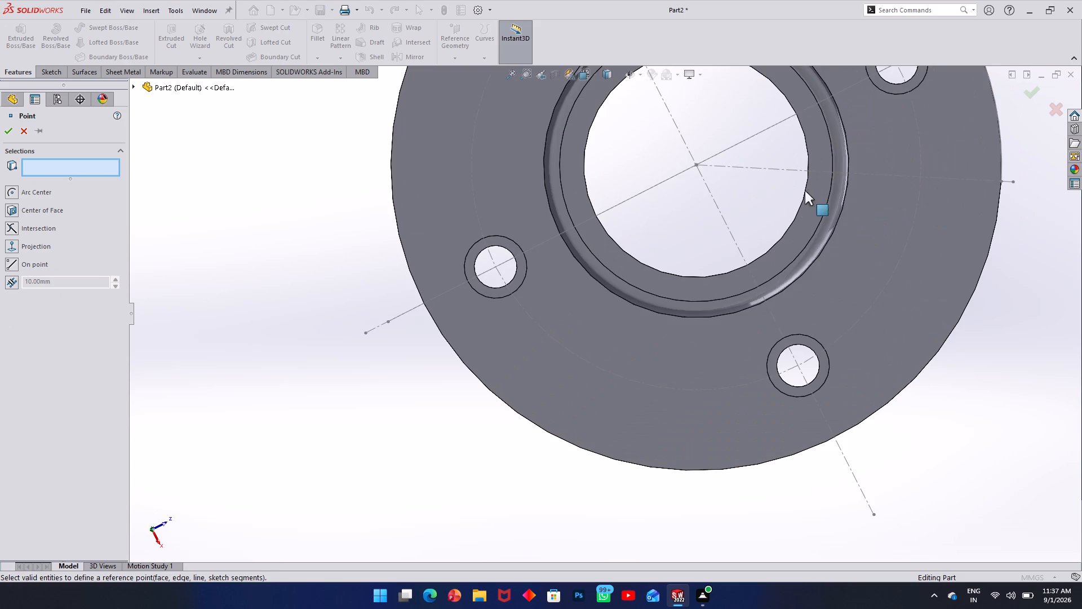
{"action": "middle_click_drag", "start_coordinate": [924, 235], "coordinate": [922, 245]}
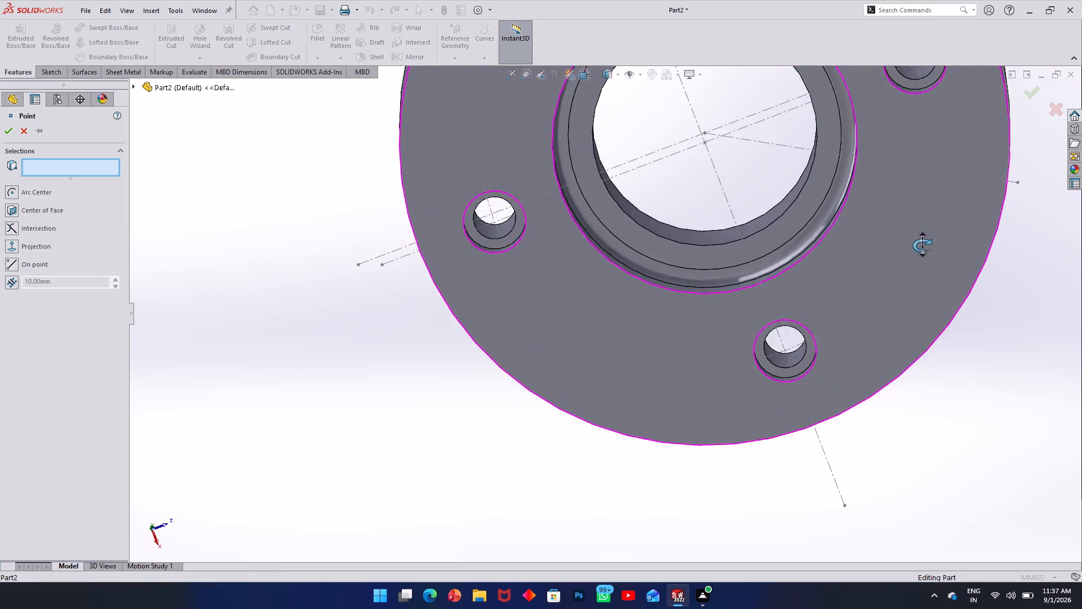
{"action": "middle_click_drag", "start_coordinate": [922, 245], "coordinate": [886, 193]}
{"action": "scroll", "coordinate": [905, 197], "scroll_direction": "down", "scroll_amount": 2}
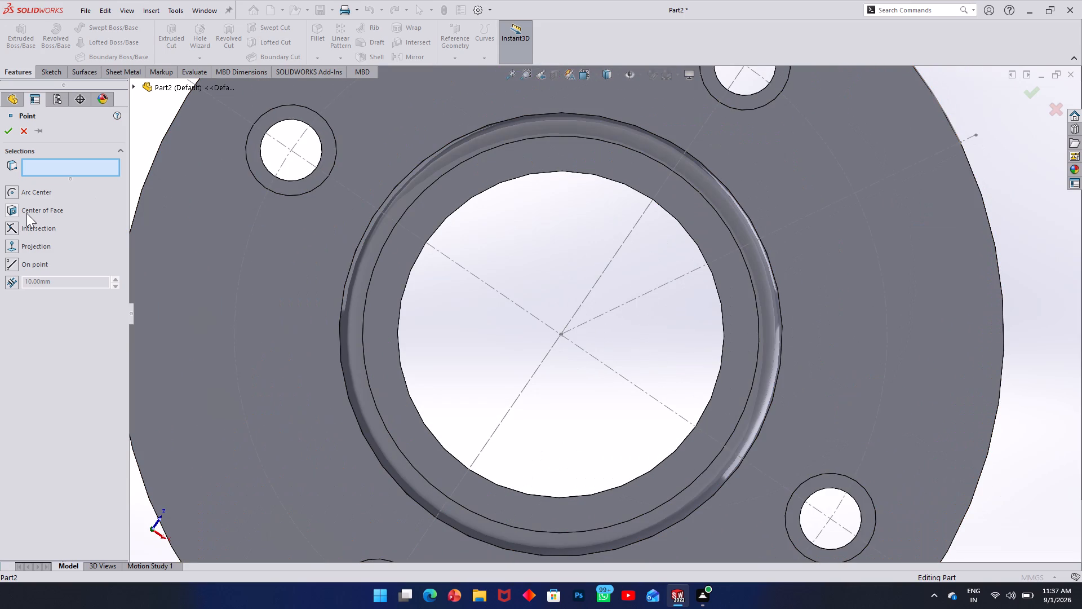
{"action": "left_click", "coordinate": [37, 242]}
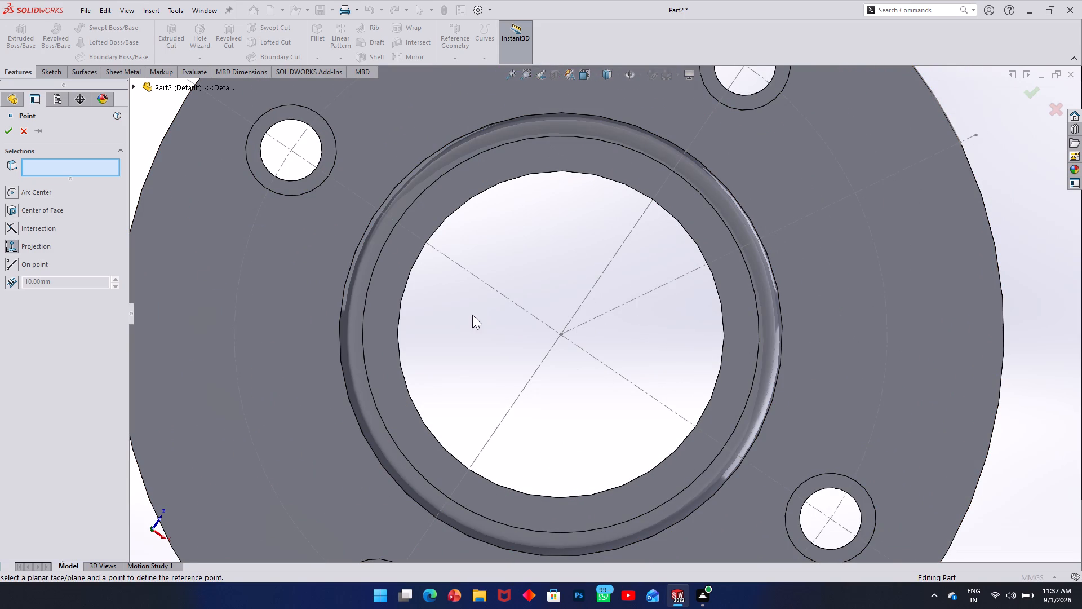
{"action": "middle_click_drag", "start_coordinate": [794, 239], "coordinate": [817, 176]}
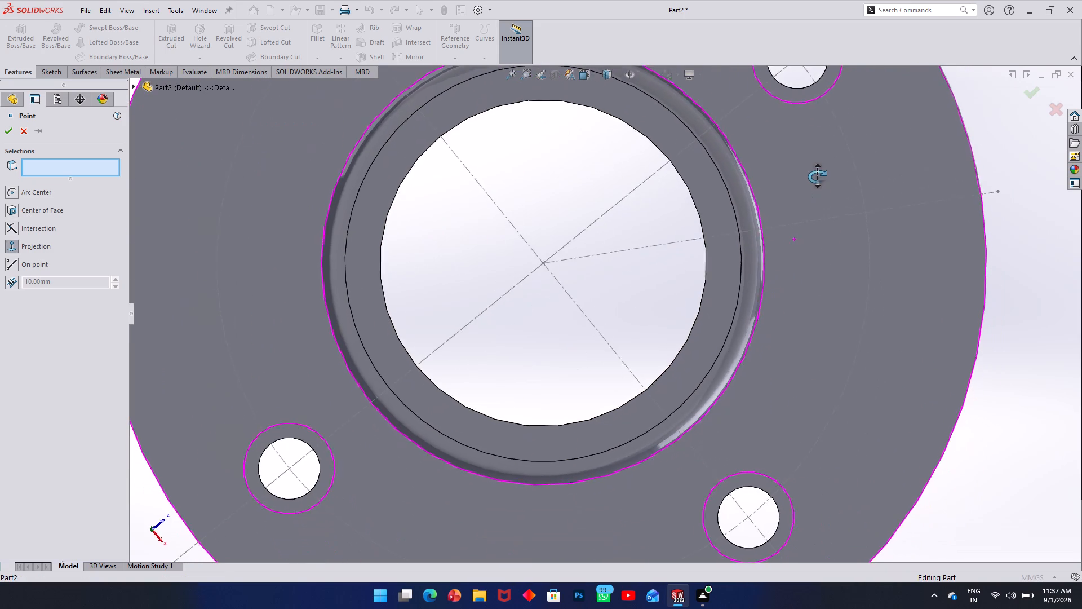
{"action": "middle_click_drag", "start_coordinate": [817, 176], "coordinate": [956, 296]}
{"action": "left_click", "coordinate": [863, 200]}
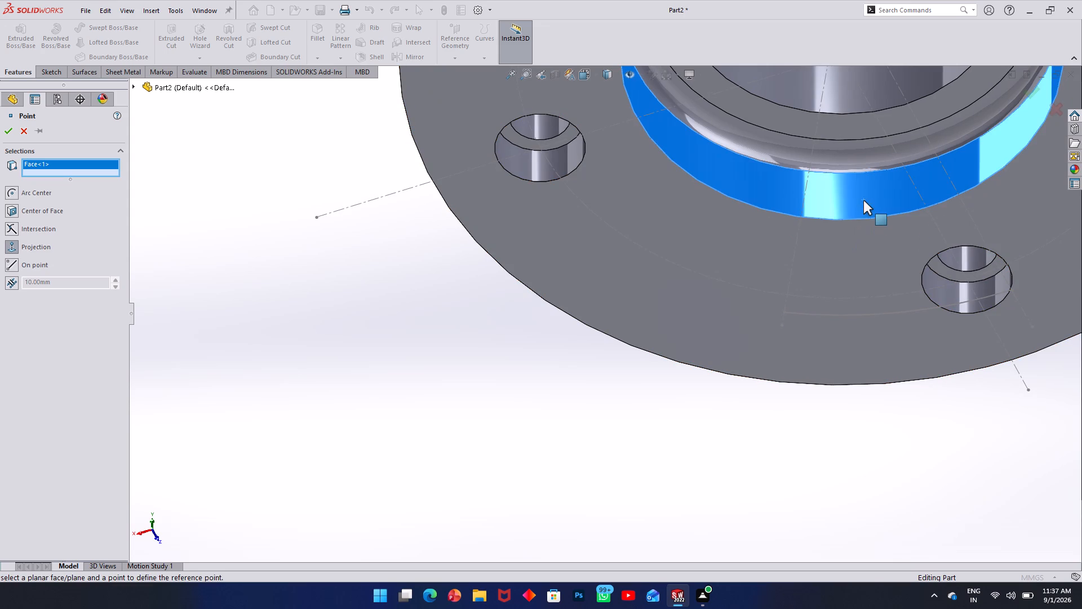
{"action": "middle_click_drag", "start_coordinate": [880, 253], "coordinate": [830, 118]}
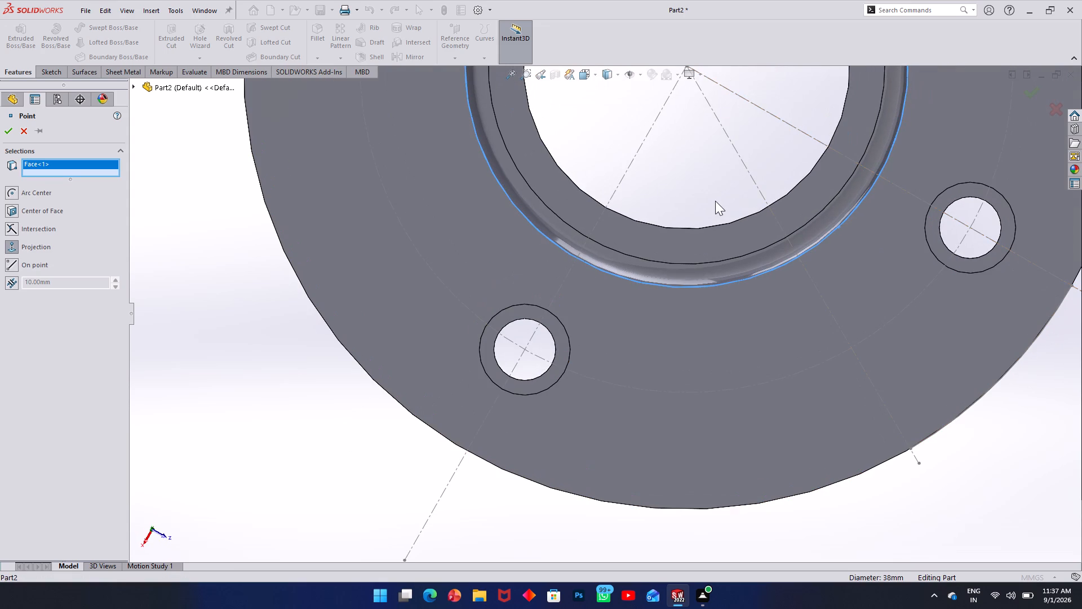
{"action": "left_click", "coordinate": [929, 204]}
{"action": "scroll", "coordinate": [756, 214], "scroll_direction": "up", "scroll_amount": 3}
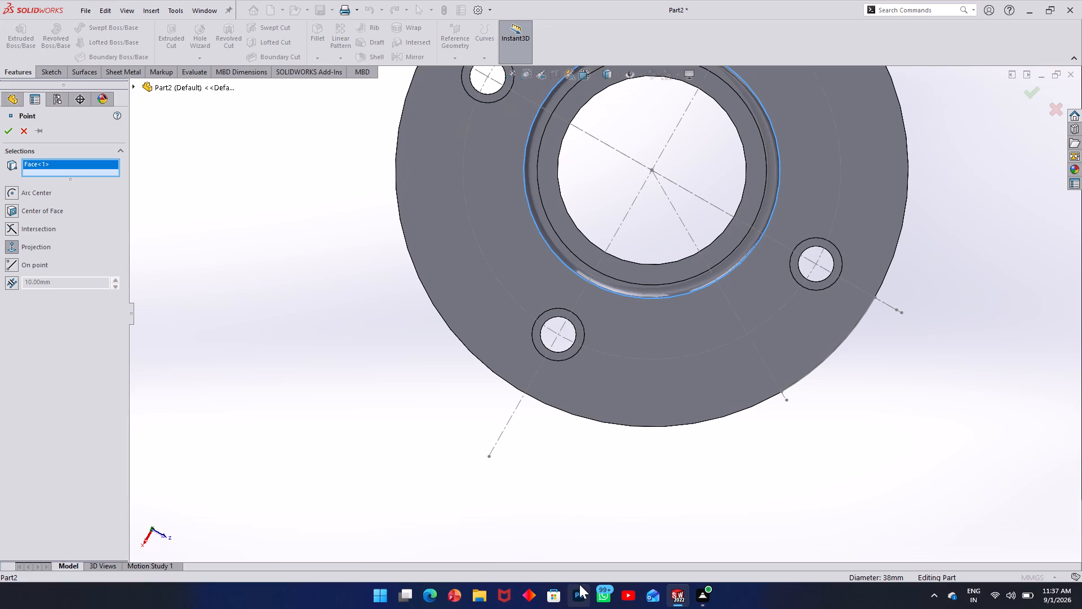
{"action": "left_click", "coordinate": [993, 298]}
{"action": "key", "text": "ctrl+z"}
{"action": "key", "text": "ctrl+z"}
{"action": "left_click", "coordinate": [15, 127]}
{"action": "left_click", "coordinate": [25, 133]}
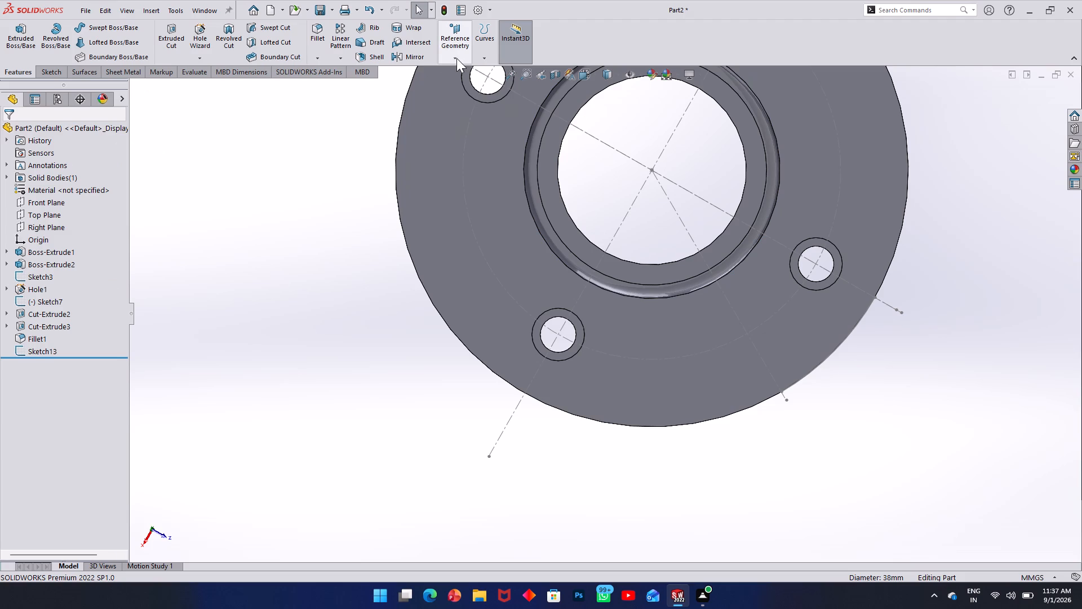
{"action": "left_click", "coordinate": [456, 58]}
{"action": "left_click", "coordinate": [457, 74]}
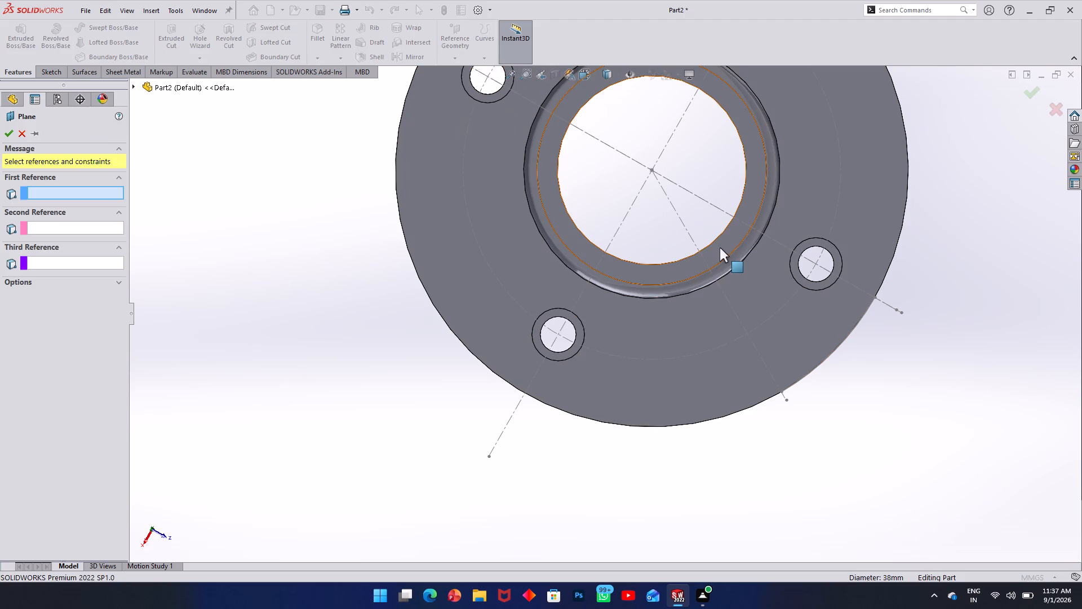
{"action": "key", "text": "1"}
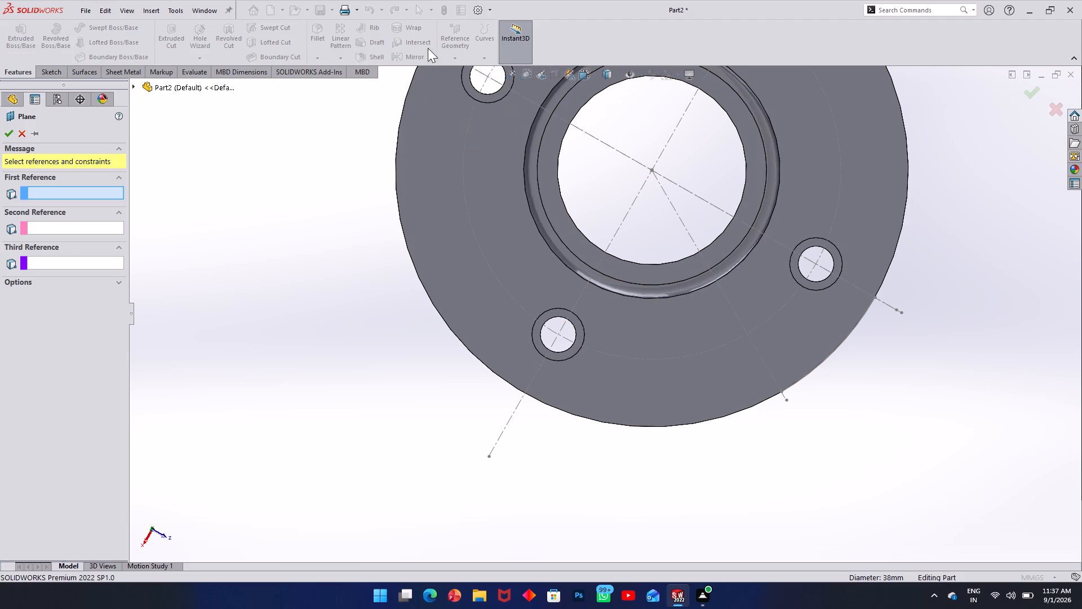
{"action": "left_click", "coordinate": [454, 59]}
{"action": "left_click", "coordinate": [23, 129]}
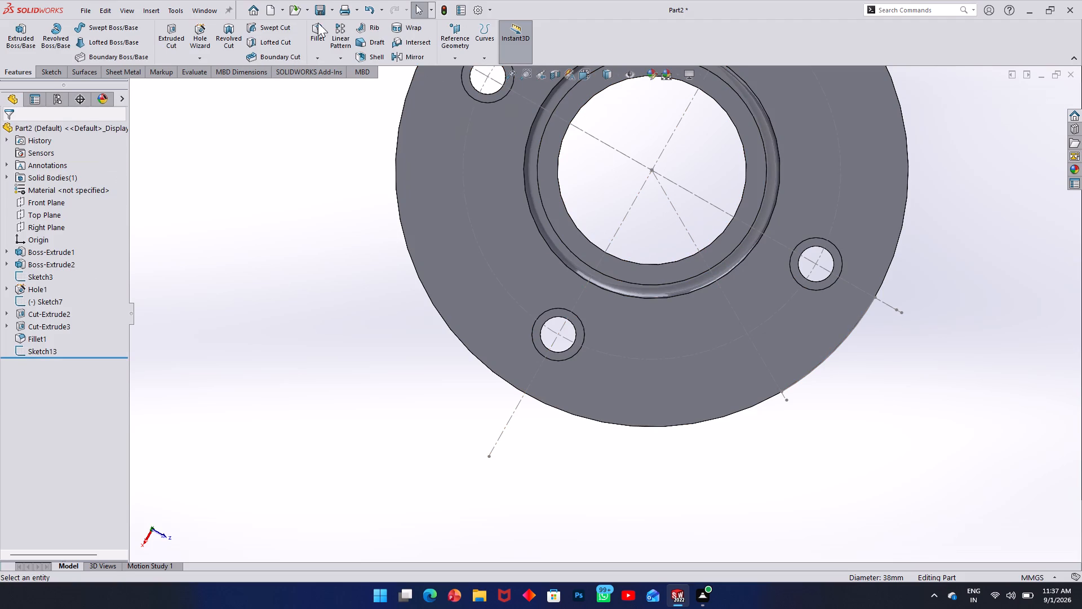
Create a reference axis along the 30° construction line using One Line/Edge/Axis, after trying the flange's outer cylindrical face.
{"action": "left_click", "coordinate": [447, 59]}
{"action": "left_click", "coordinate": [454, 90]}
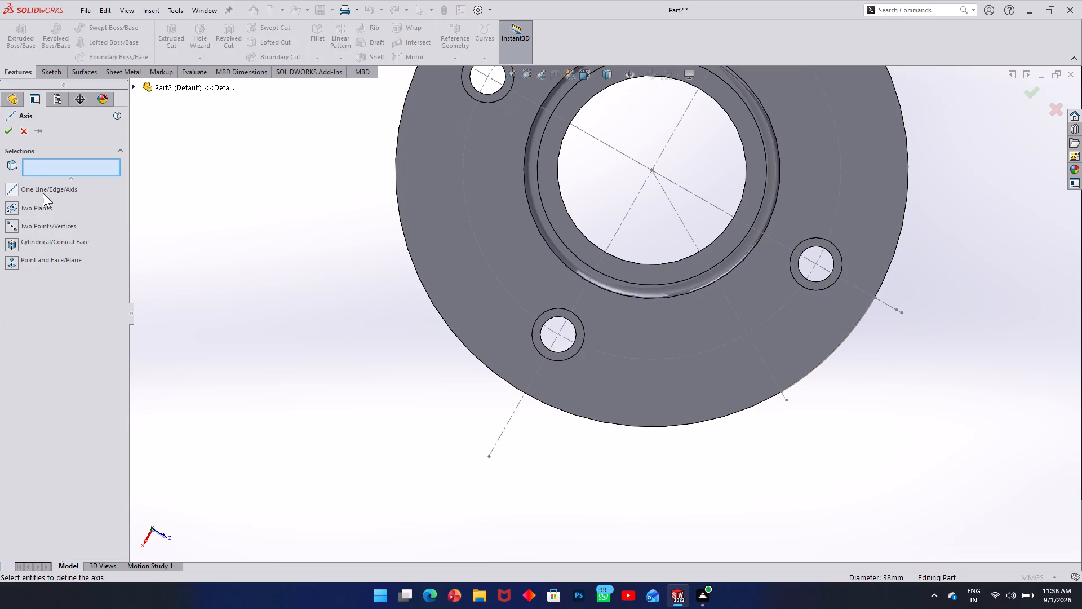
{"action": "left_click", "coordinate": [689, 235]}
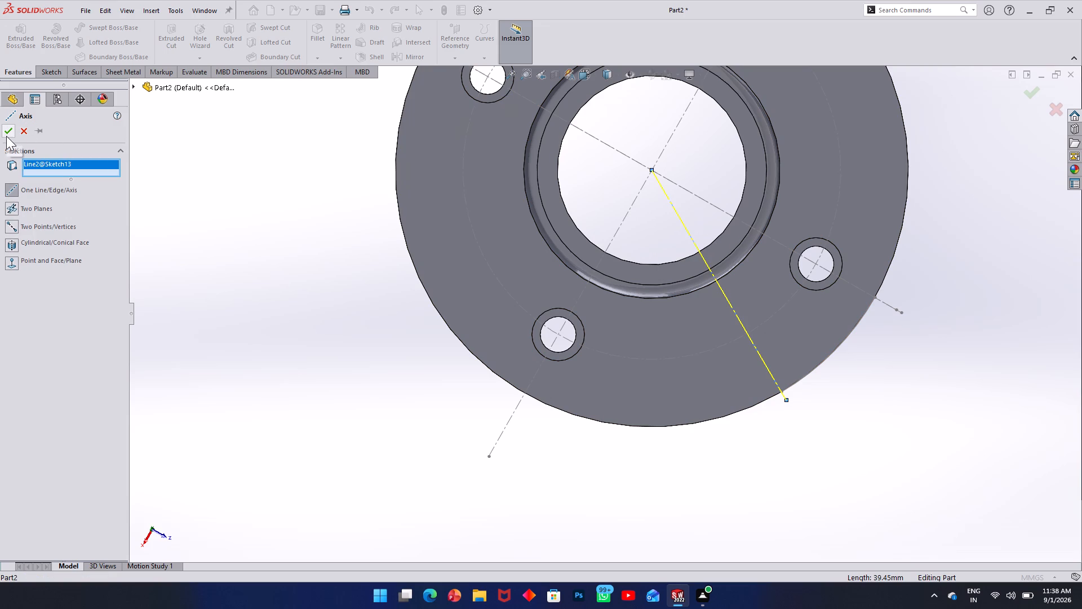
{"action": "middle_click_drag", "start_coordinate": [609, 318], "coordinate": [594, 313]}
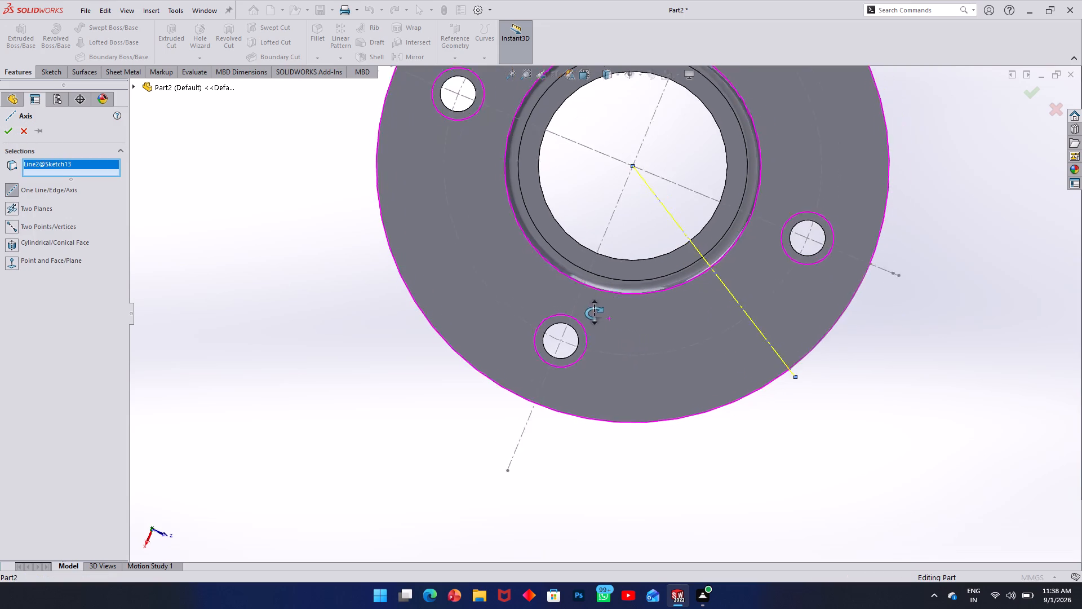
{"action": "middle_click_drag", "start_coordinate": [594, 313], "coordinate": [468, 390]}
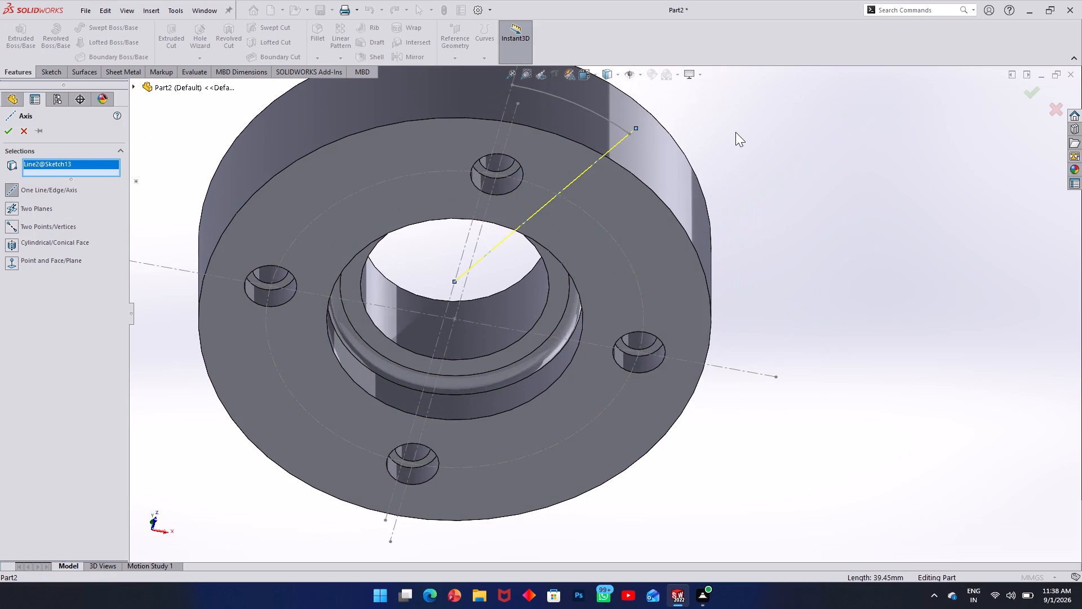
{"action": "left_click", "coordinate": [658, 135]}
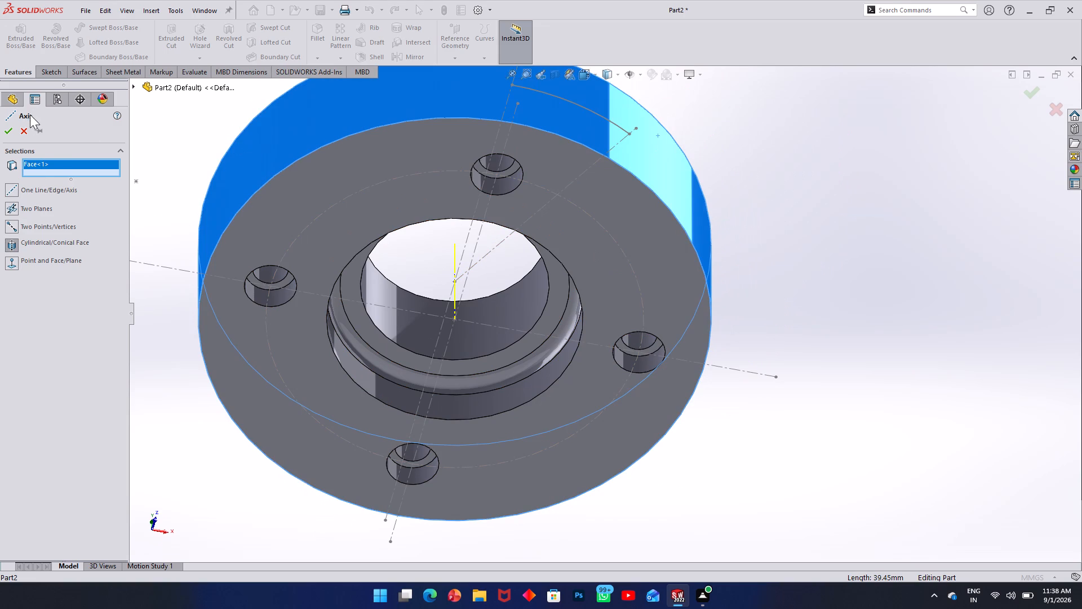
{"action": "left_click", "coordinate": [593, 165]}
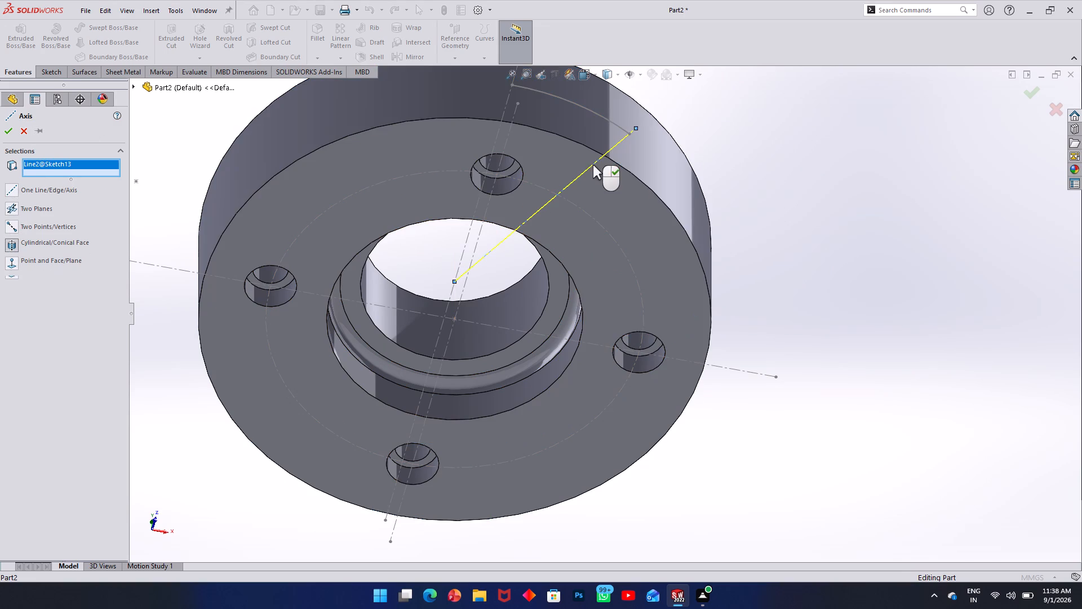
{"action": "left_click", "coordinate": [7, 131]}
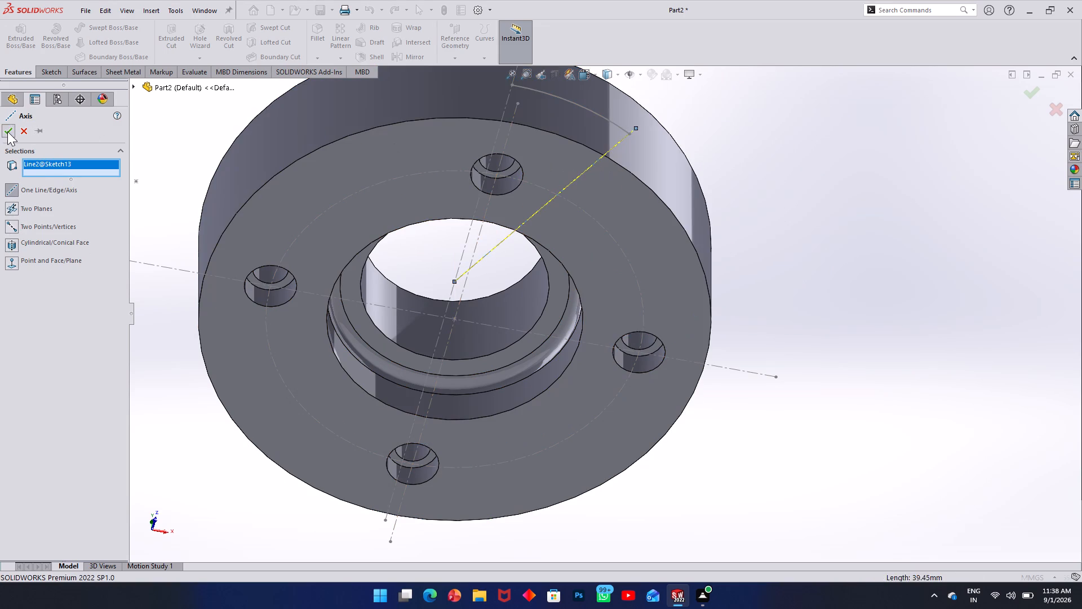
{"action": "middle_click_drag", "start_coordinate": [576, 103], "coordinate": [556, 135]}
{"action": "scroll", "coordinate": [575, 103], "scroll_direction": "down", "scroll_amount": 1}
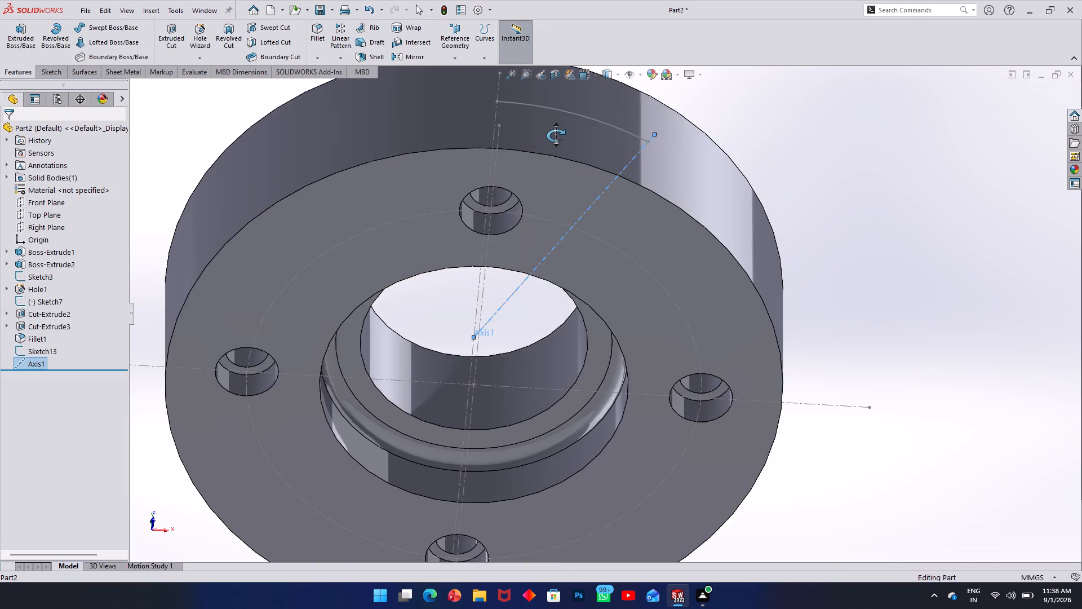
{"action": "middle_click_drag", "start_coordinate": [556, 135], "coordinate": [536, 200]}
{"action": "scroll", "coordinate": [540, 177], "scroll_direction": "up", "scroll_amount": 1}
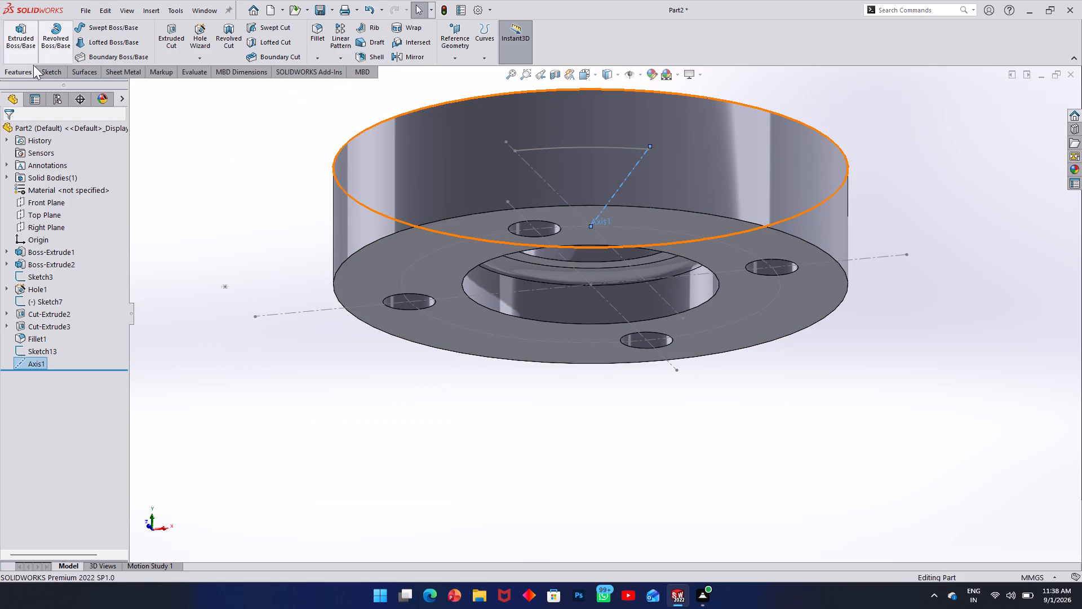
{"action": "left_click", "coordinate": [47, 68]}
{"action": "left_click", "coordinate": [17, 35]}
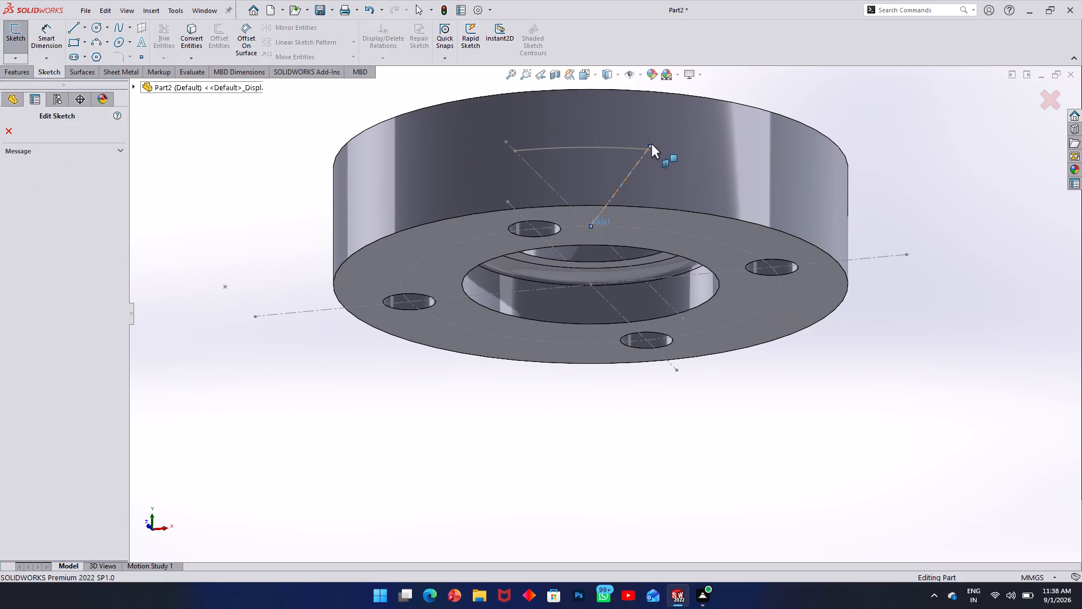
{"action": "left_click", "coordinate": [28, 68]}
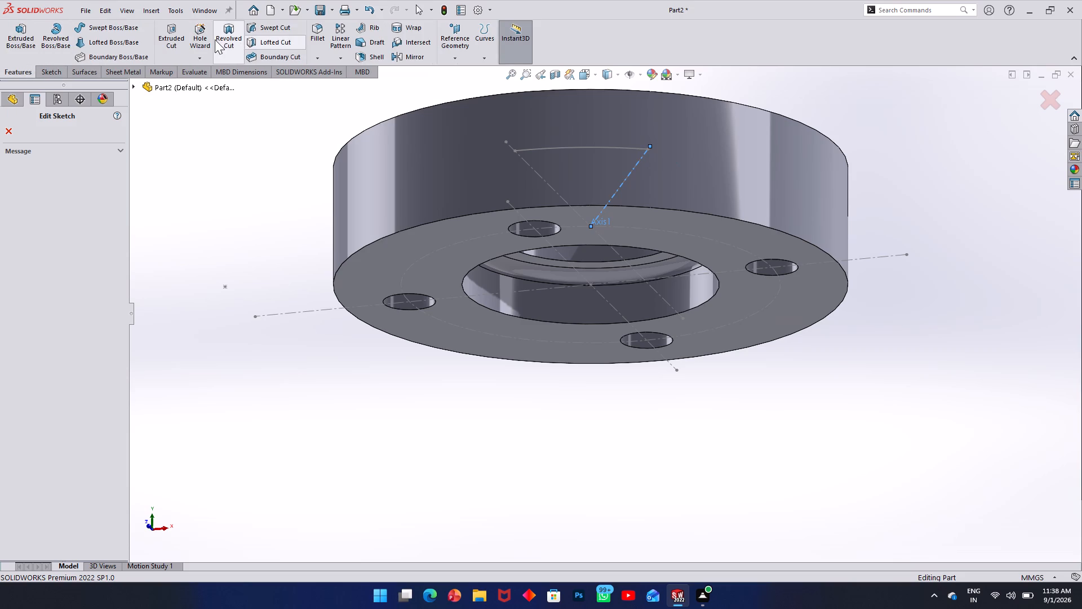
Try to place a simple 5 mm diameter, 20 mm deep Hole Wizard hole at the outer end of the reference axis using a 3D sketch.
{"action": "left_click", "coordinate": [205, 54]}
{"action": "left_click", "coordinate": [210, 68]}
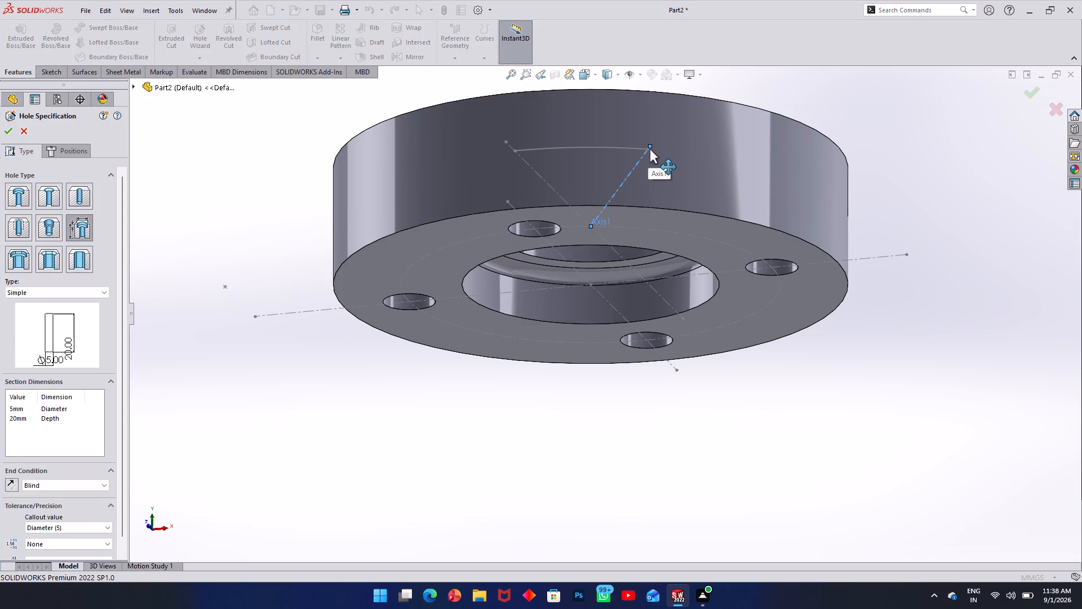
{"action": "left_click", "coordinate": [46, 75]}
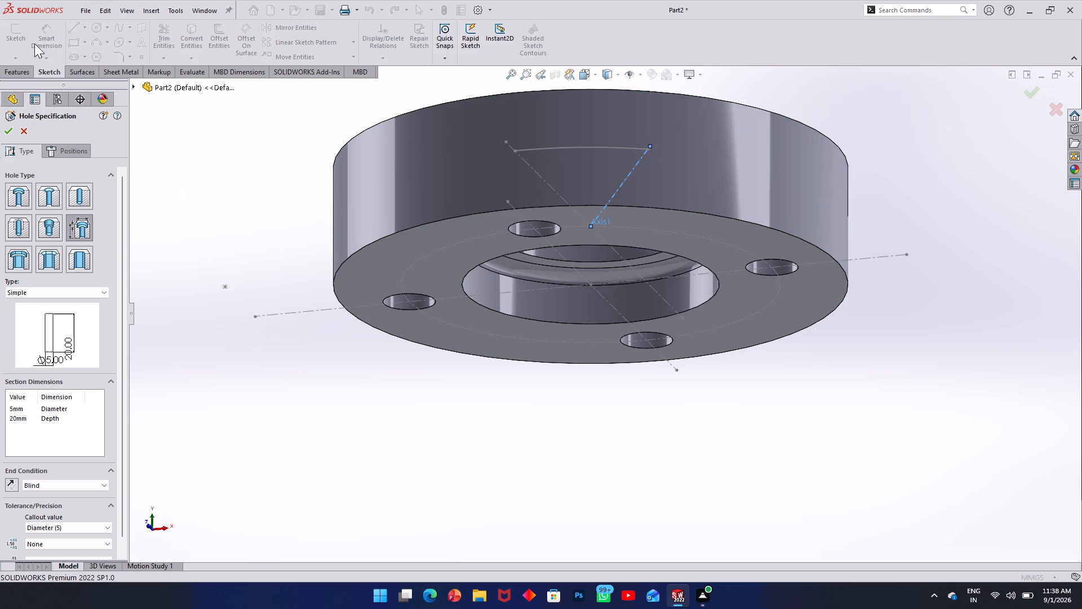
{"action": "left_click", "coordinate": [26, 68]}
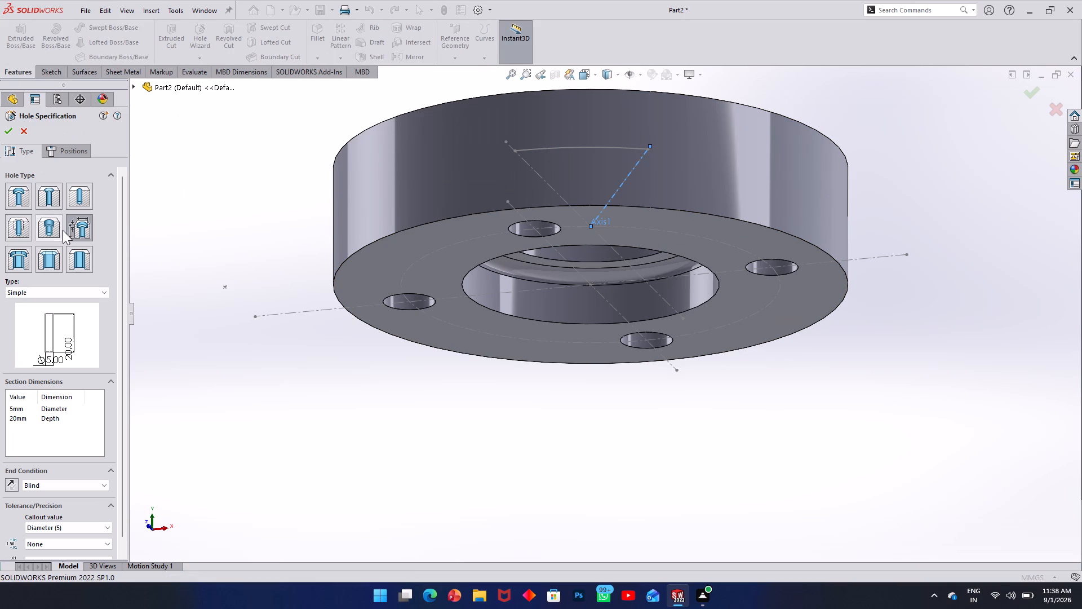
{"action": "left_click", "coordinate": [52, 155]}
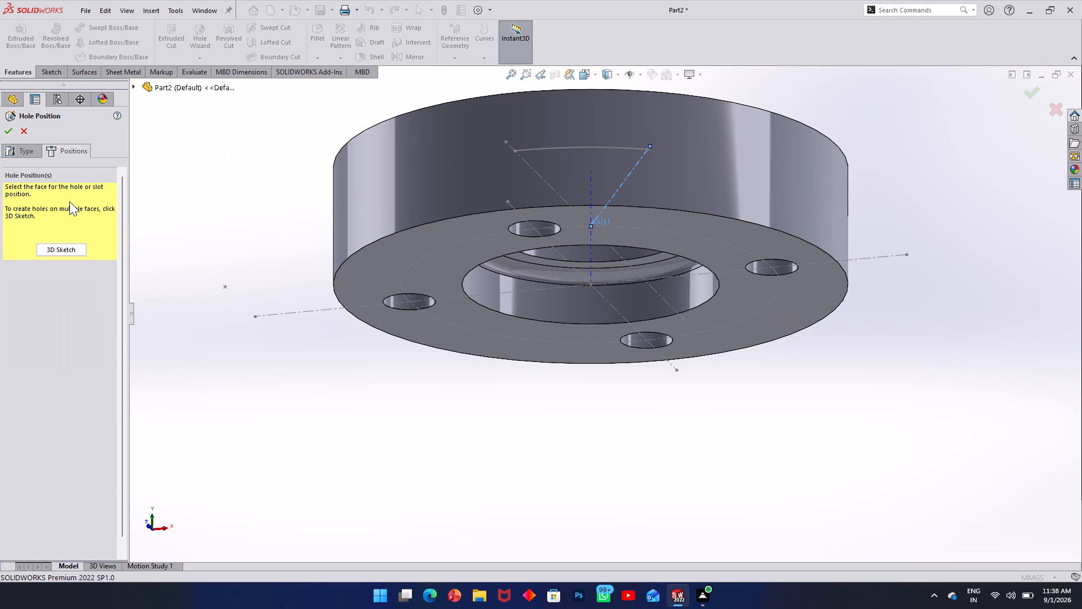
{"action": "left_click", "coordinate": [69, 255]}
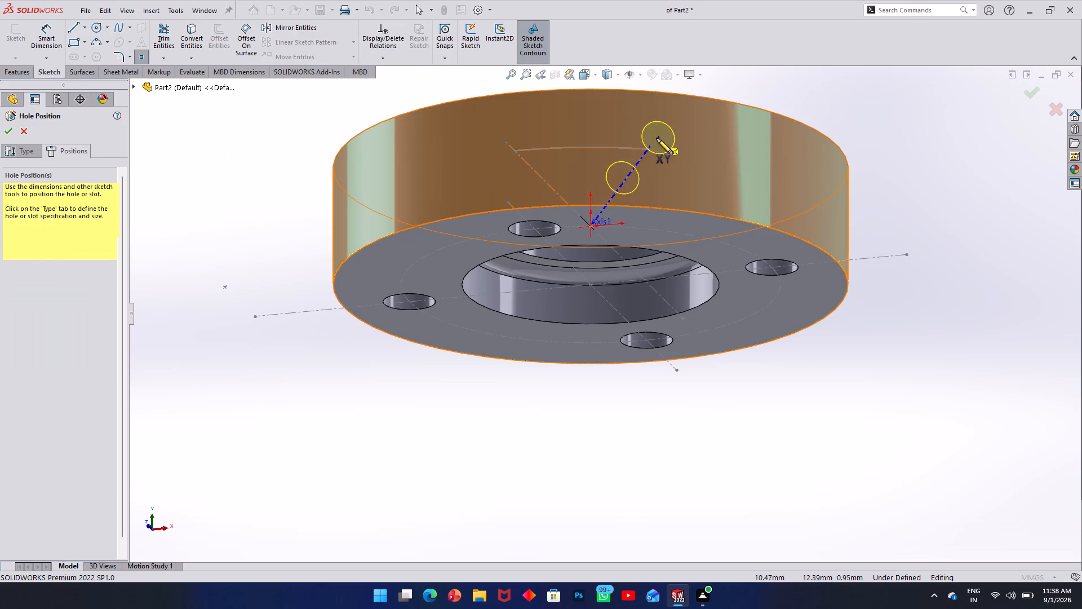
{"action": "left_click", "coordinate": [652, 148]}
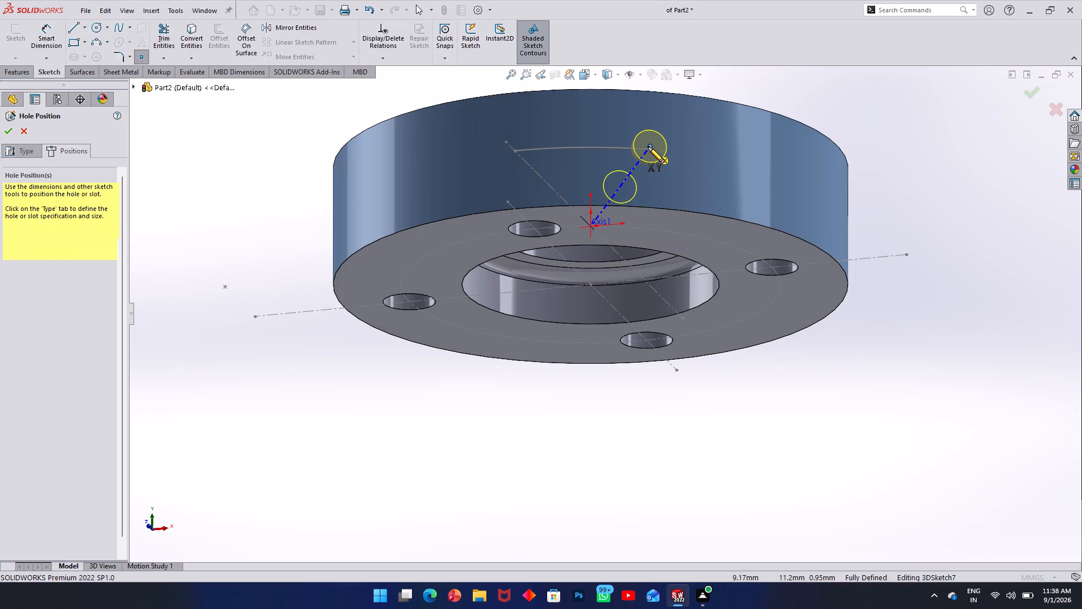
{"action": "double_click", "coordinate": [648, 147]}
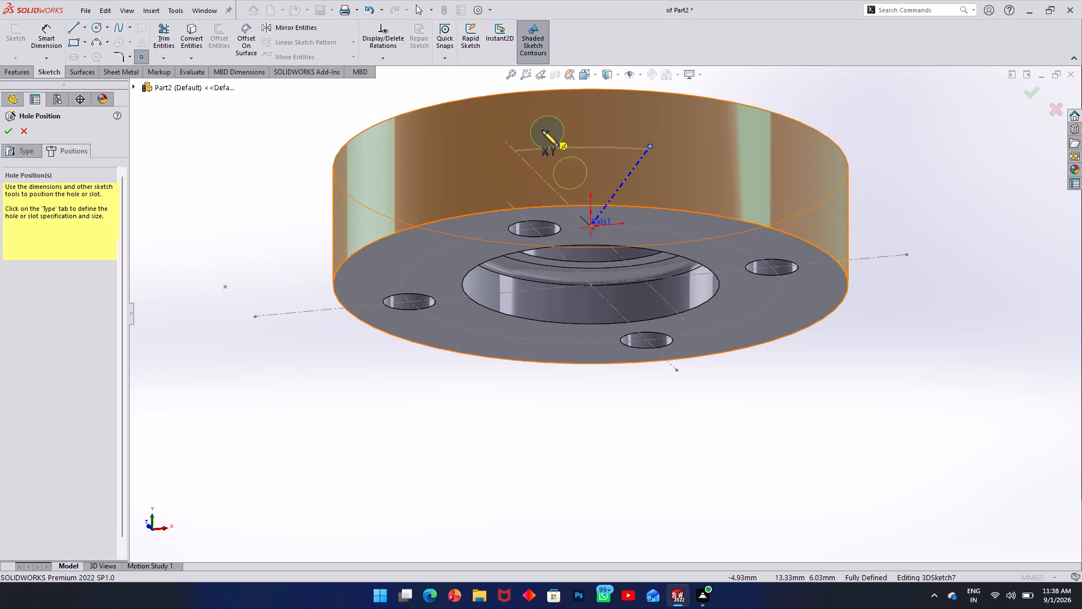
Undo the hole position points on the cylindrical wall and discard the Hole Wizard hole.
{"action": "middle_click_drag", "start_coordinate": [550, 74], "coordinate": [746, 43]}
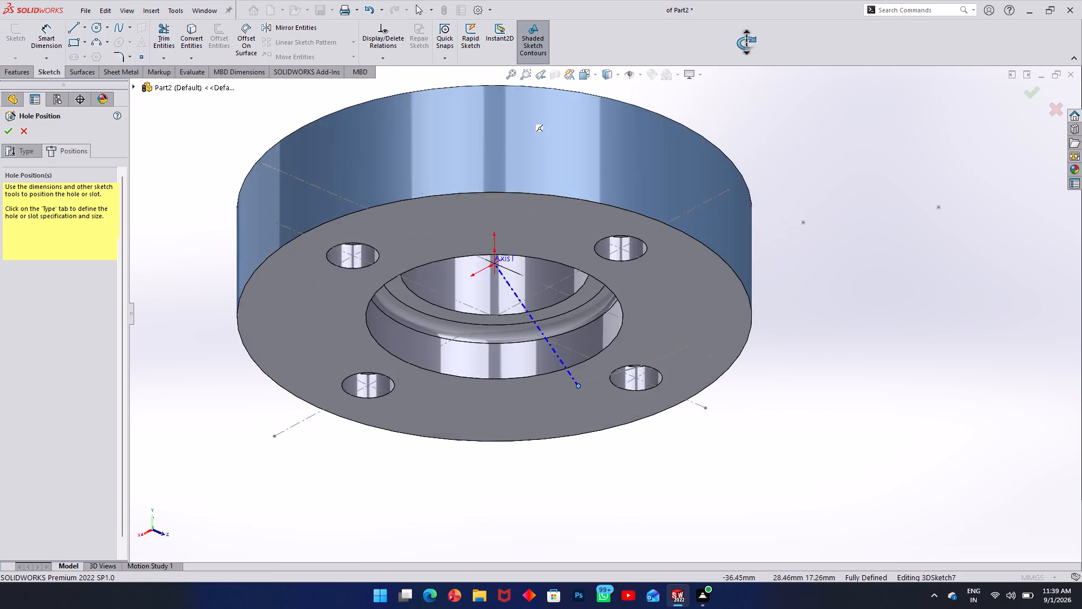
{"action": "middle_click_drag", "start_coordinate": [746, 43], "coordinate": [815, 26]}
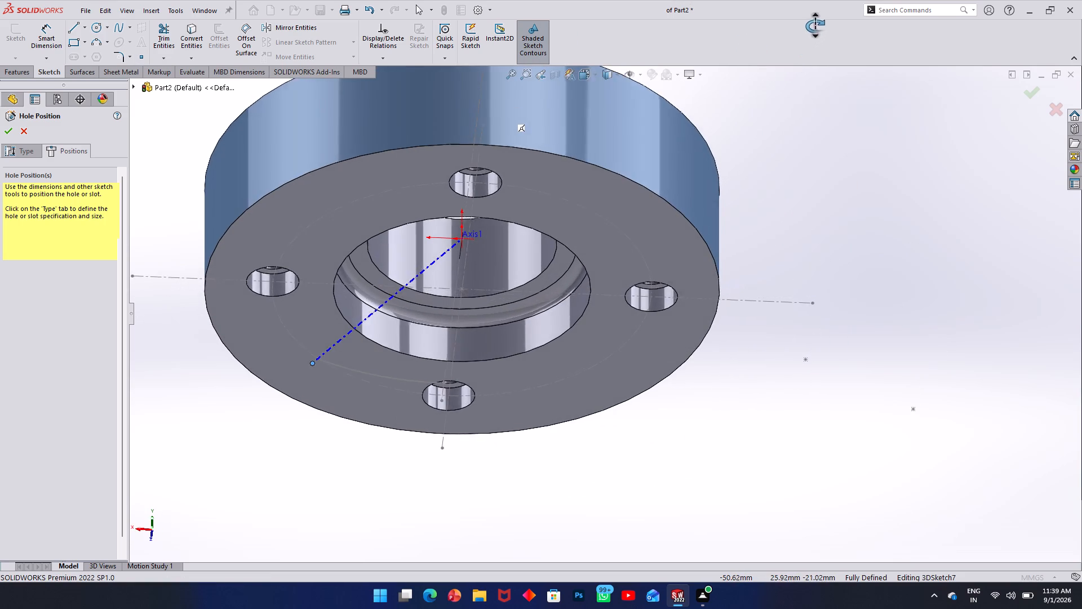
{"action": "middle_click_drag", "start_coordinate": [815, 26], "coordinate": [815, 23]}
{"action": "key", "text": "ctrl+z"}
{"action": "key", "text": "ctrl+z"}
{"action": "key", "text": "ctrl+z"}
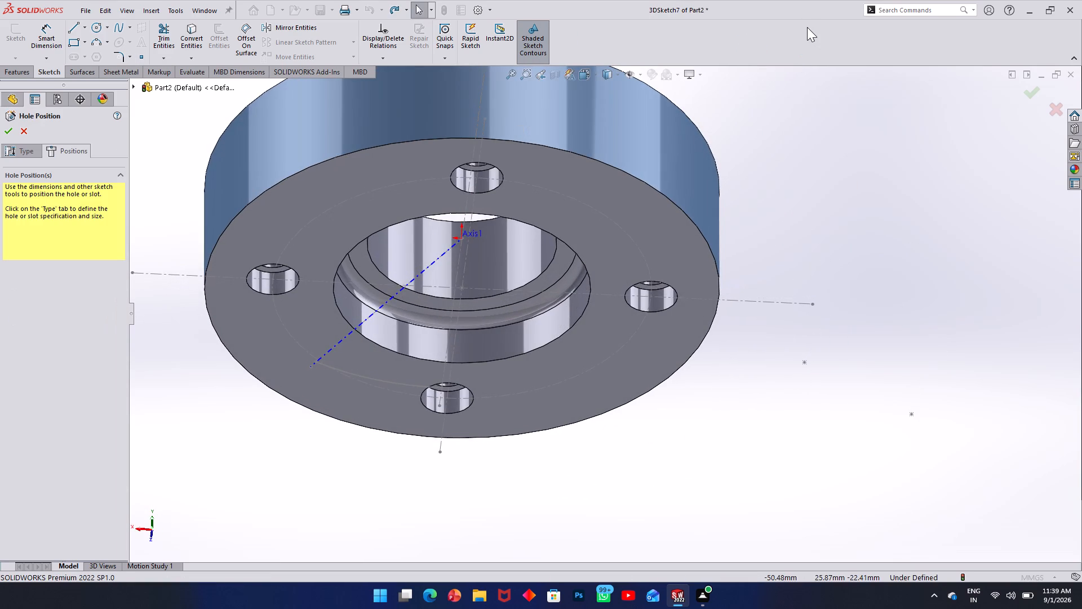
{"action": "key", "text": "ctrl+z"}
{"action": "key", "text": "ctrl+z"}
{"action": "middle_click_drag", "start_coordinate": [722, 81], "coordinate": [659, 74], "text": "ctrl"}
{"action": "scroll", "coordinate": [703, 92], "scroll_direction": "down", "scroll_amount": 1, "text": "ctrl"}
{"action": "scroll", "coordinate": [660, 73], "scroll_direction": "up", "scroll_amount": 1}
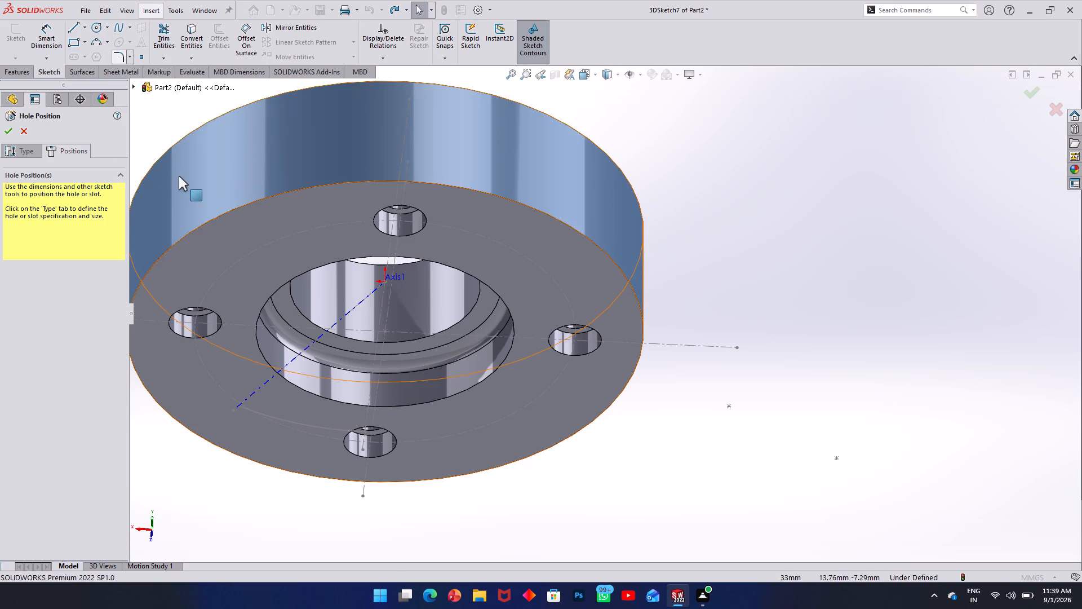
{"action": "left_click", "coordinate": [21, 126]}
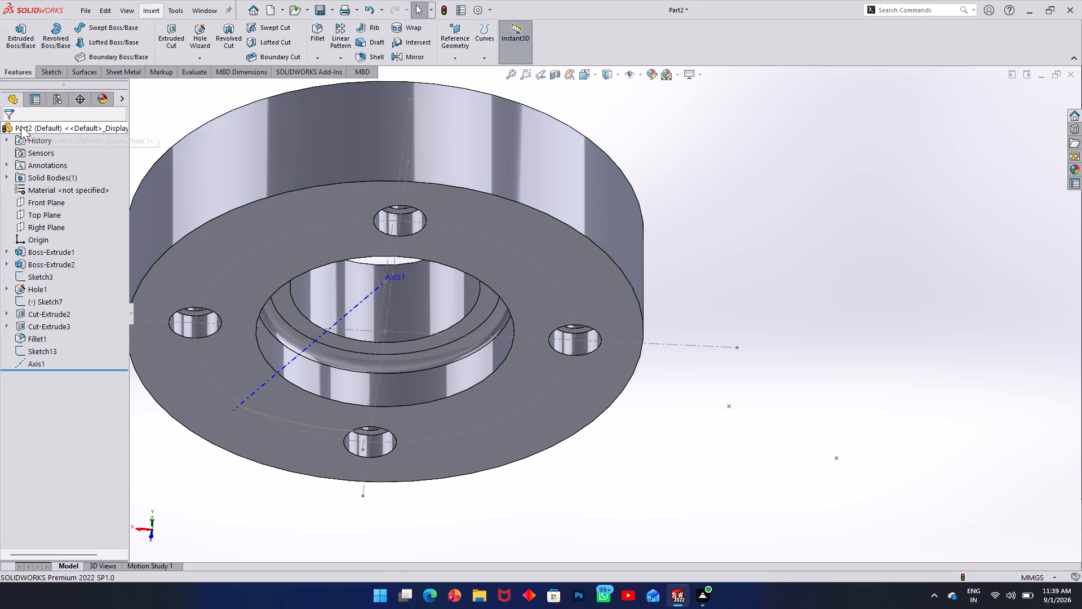
Start a new sketch on the Front Plane.
{"action": "middle_click_drag", "start_coordinate": [229, 204], "coordinate": [255, 162]}
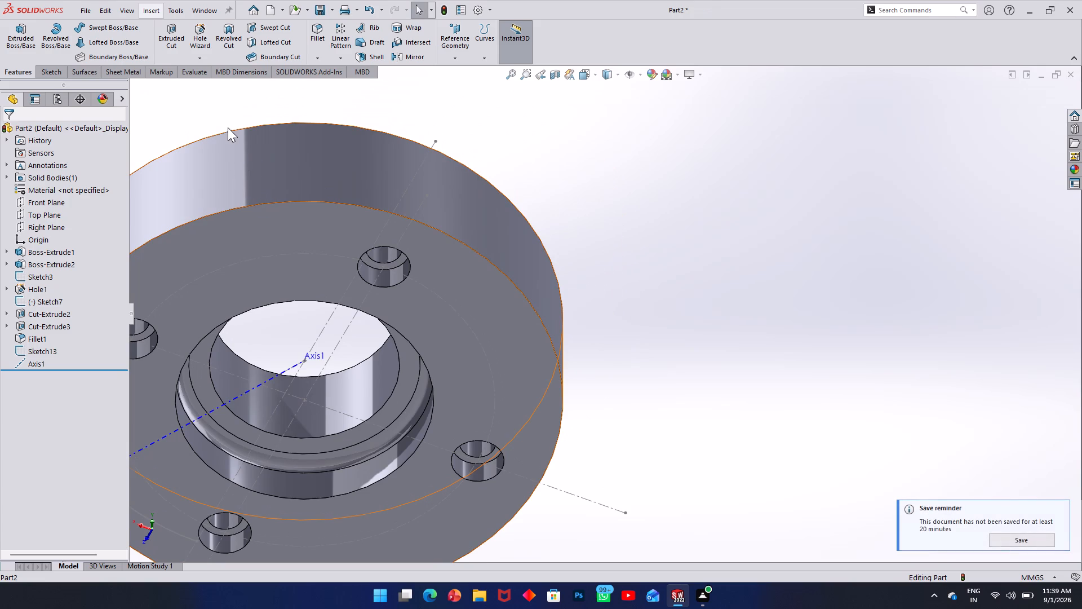
{"action": "left_click", "coordinate": [34, 200]}
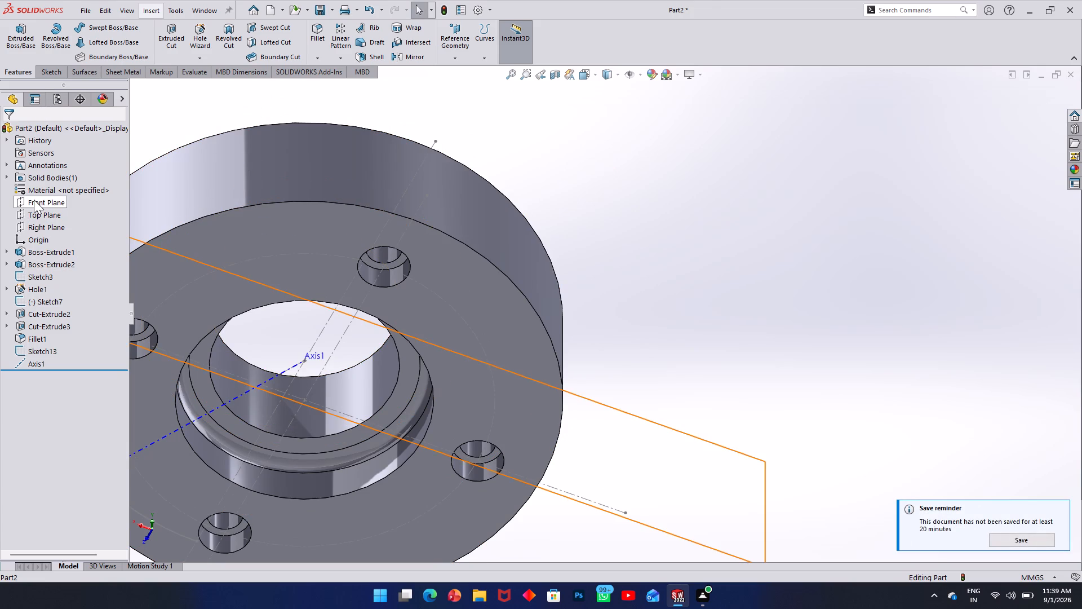
{"action": "middle_click_drag", "start_coordinate": [289, 242], "coordinate": [307, 210]}
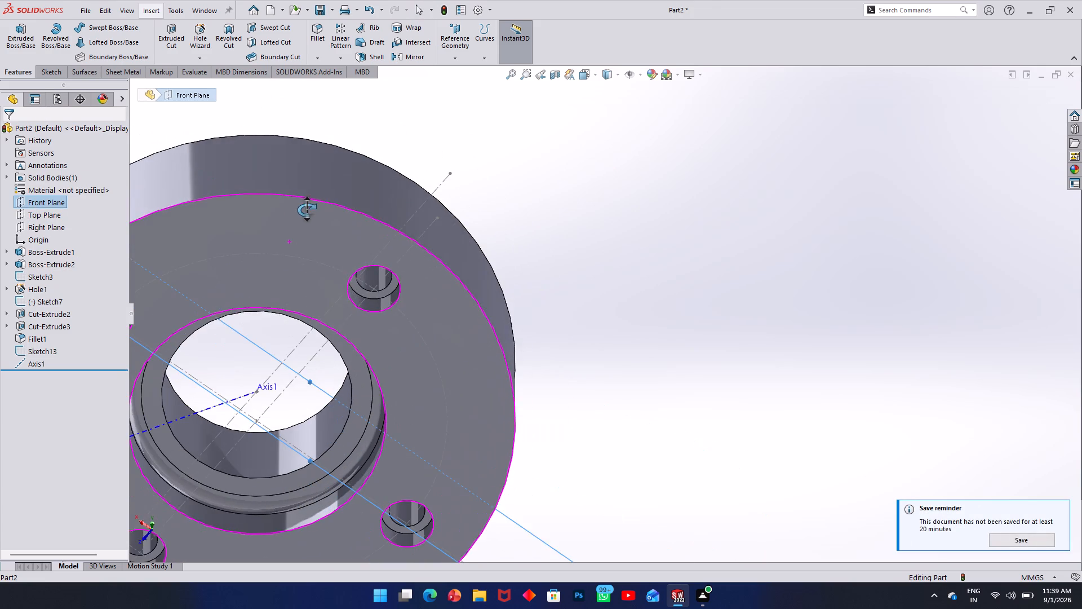
{"action": "middle_click_drag", "start_coordinate": [307, 210], "coordinate": [305, 209]}
{"action": "left_click", "coordinate": [42, 69]}
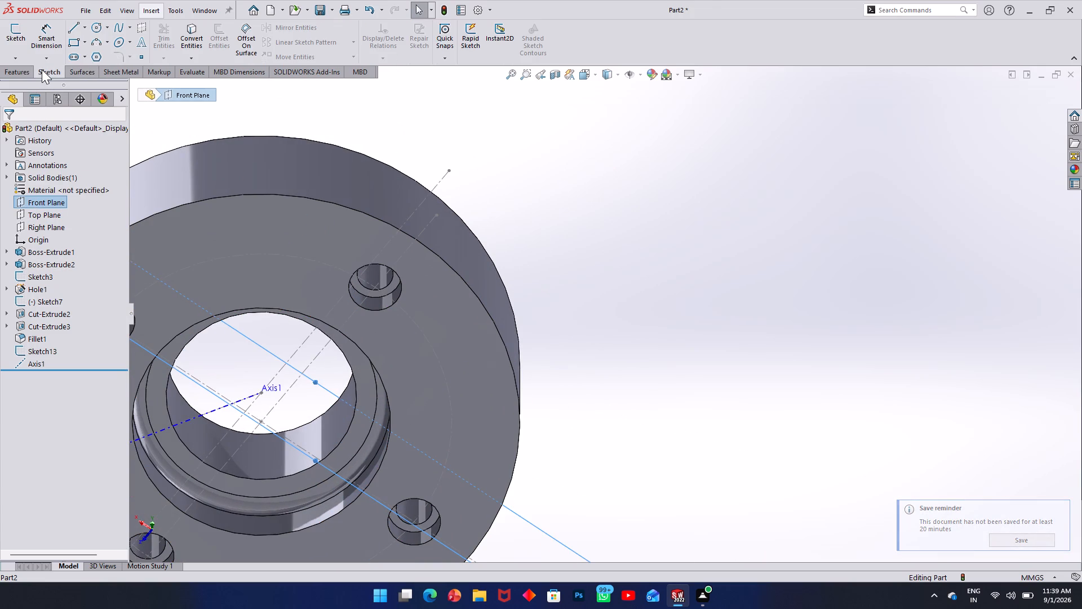
{"action": "left_click", "coordinate": [8, 38]}
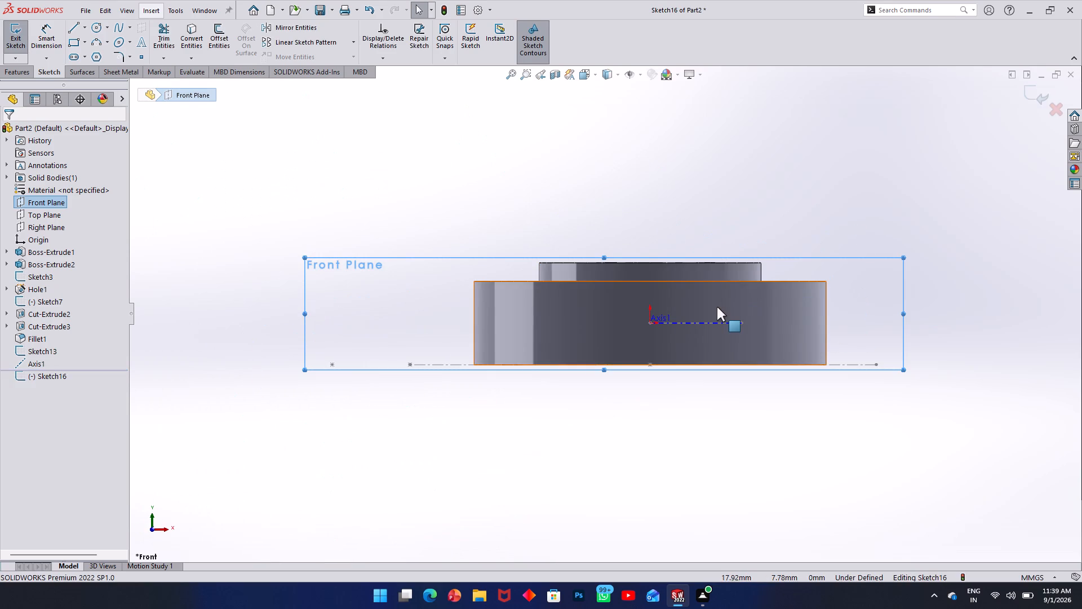
Sketch a circle of about 6.1 mm radius centred on the outer end of the 30° reference axis.
{"action": "scroll", "coordinate": [716, 308], "scroll_direction": "down", "scroll_amount": 6}
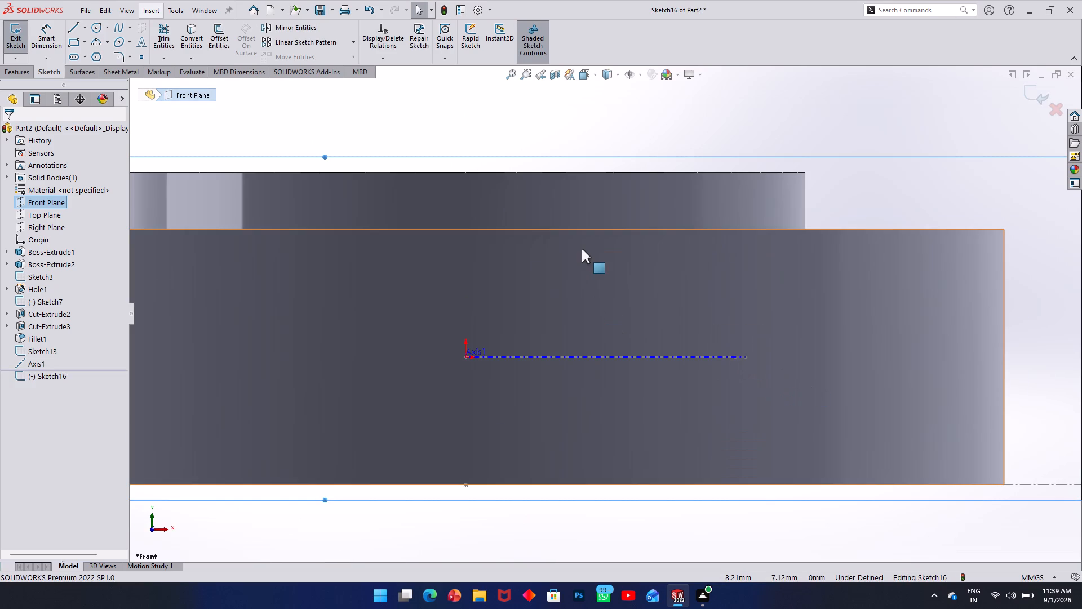
{"action": "left_click", "coordinate": [34, 39]}
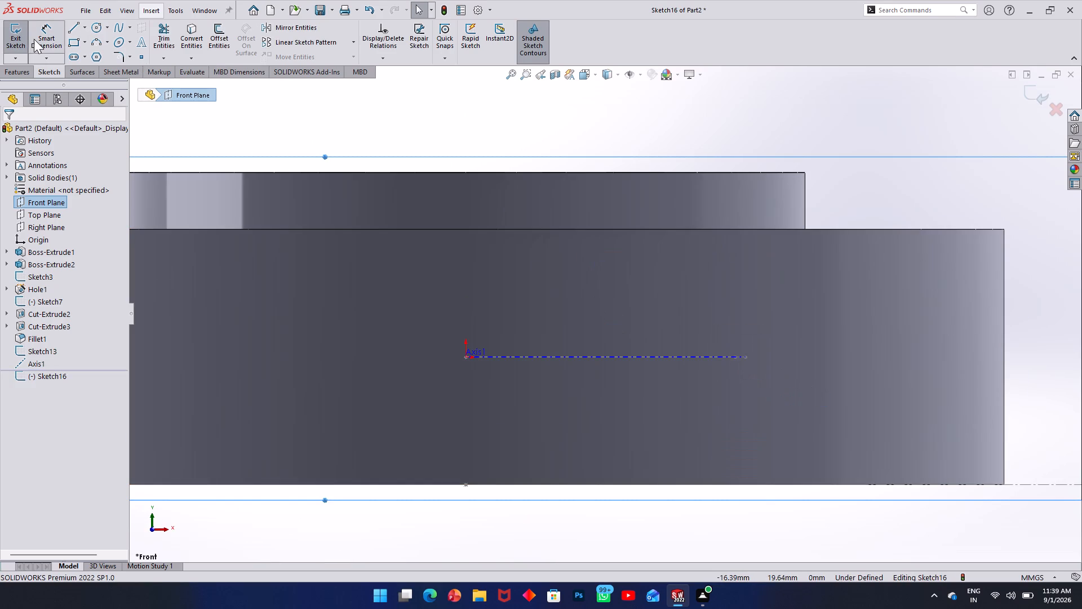
{"action": "middle_click_drag", "start_coordinate": [352, 186], "coordinate": [358, 294]}
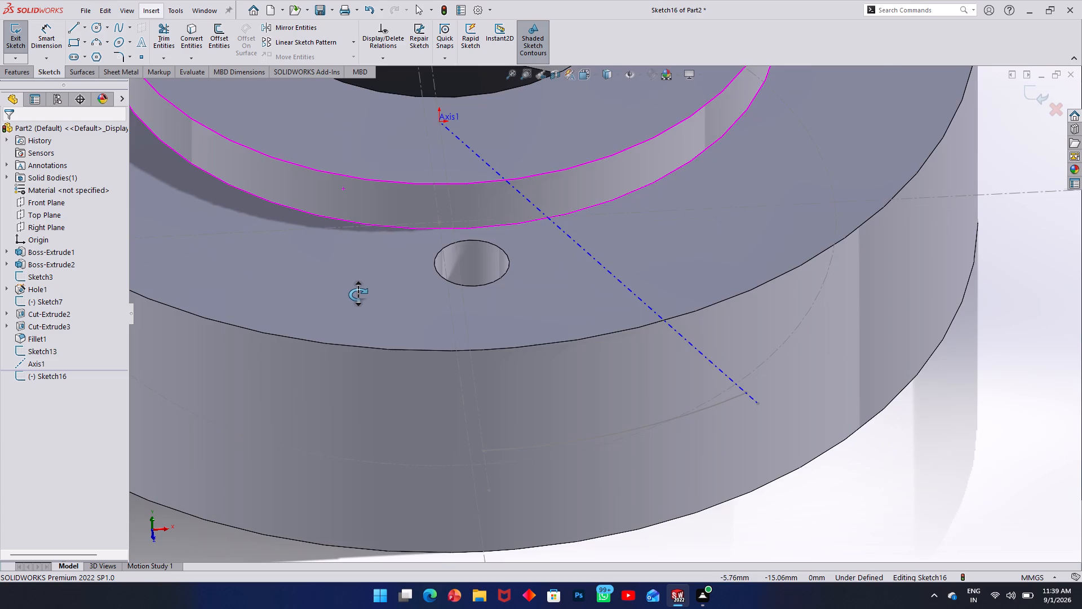
{"action": "middle_click_drag", "start_coordinate": [358, 294], "coordinate": [332, 64]}
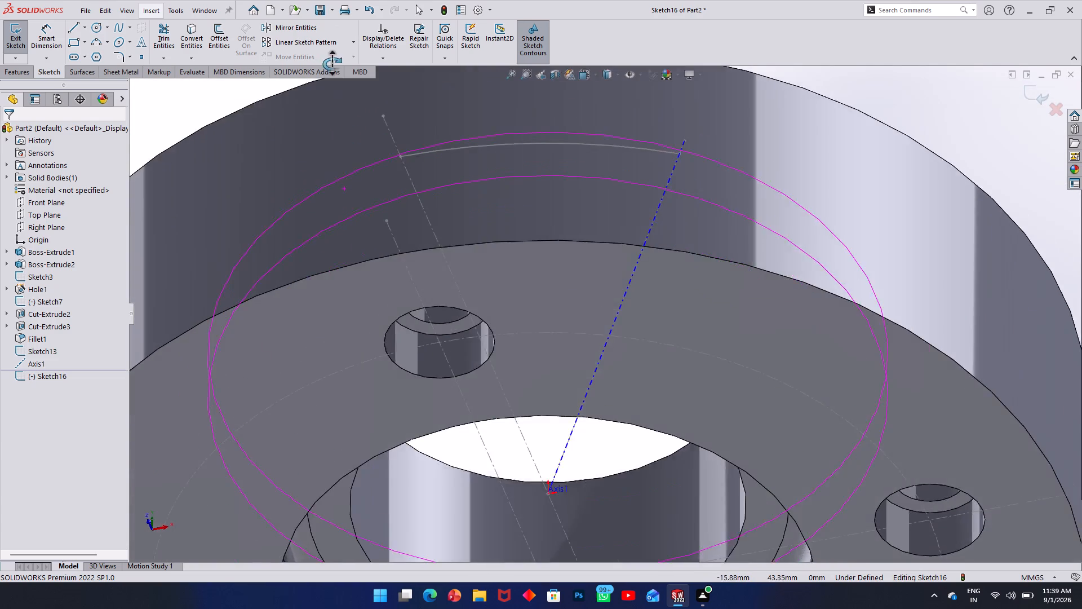
{"action": "middle_click_drag", "start_coordinate": [332, 64], "coordinate": [322, 186]}
{"action": "scroll", "coordinate": [338, 36], "scroll_direction": "down", "scroll_amount": 1}
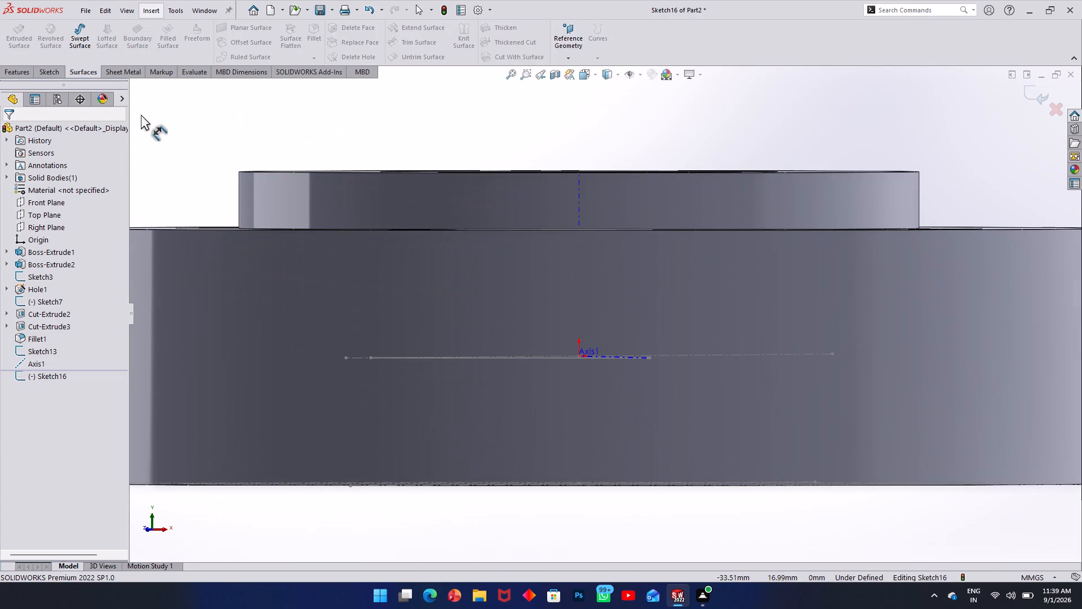
{"action": "key", "text": "ctrl+8"}
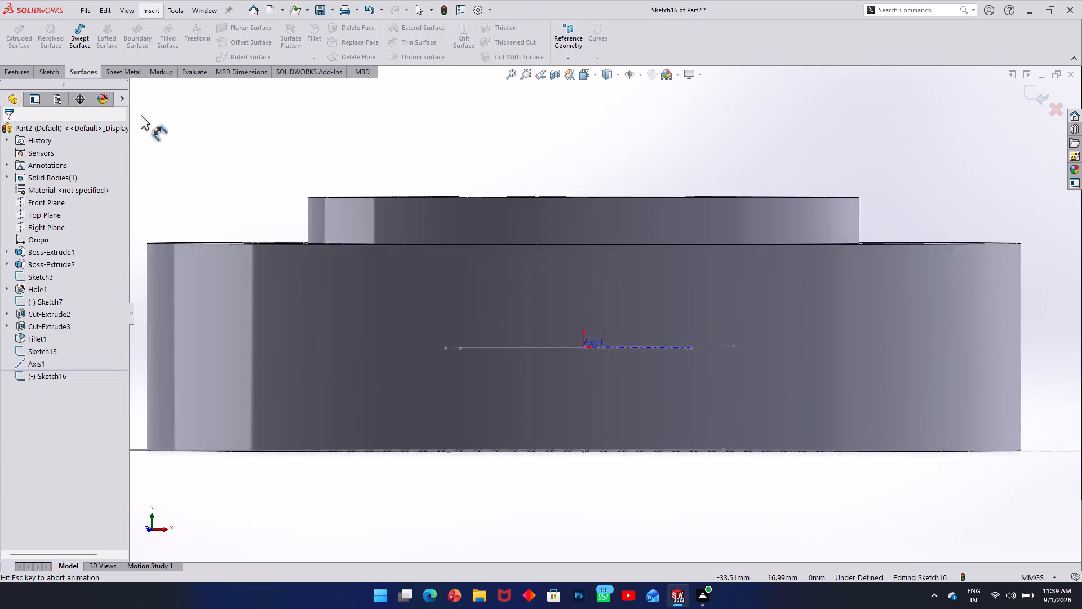
{"action": "scroll", "coordinate": [748, 240], "scroll_direction": "down", "scroll_amount": 3}
{"action": "scroll", "coordinate": [752, 372], "scroll_direction": "down", "scroll_amount": 2}
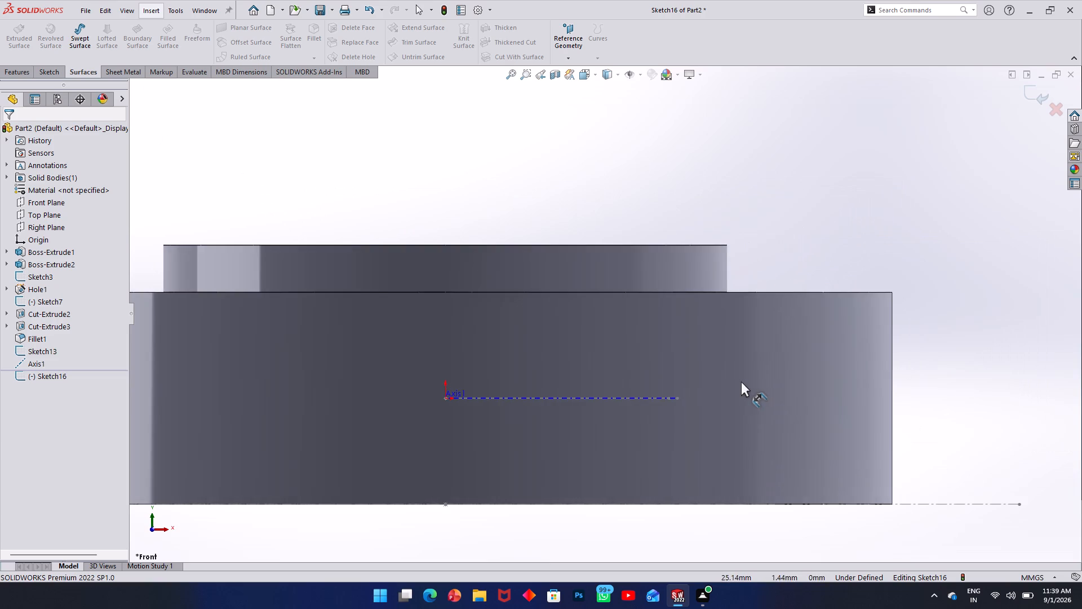
{"action": "scroll", "coordinate": [740, 381], "scroll_direction": "down", "scroll_amount": 3}
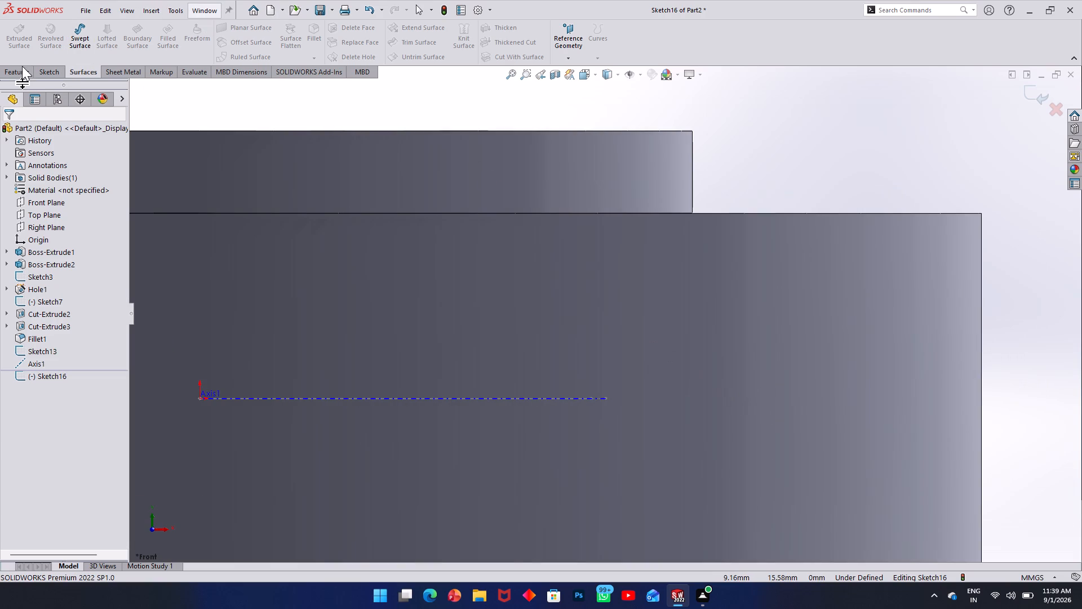
{"action": "left_click", "coordinate": [13, 70]}
{"action": "left_click", "coordinate": [46, 77]}
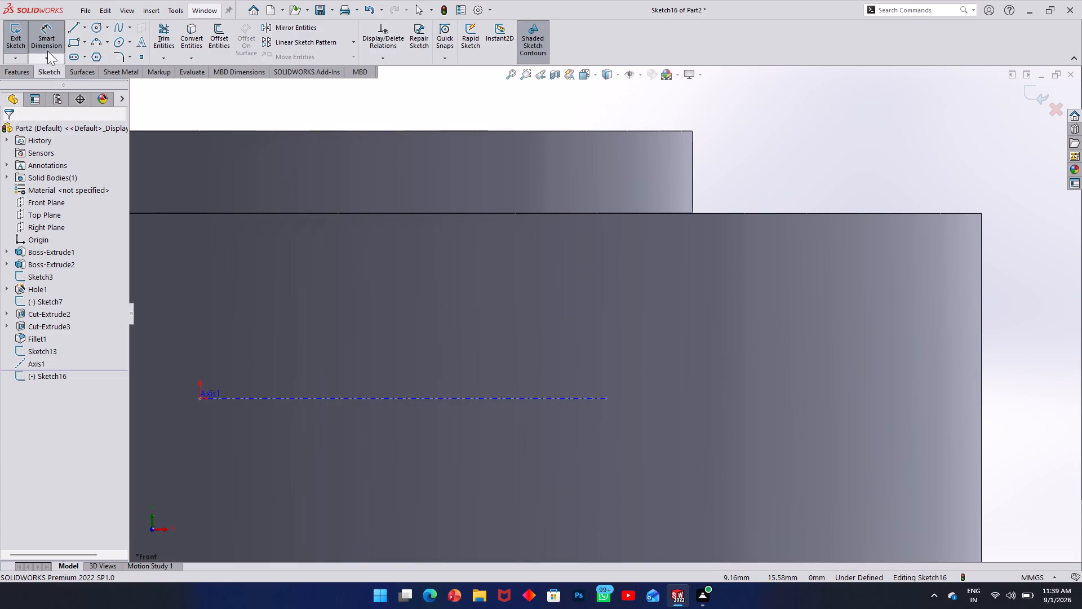
{"action": "left_click", "coordinate": [95, 21]}
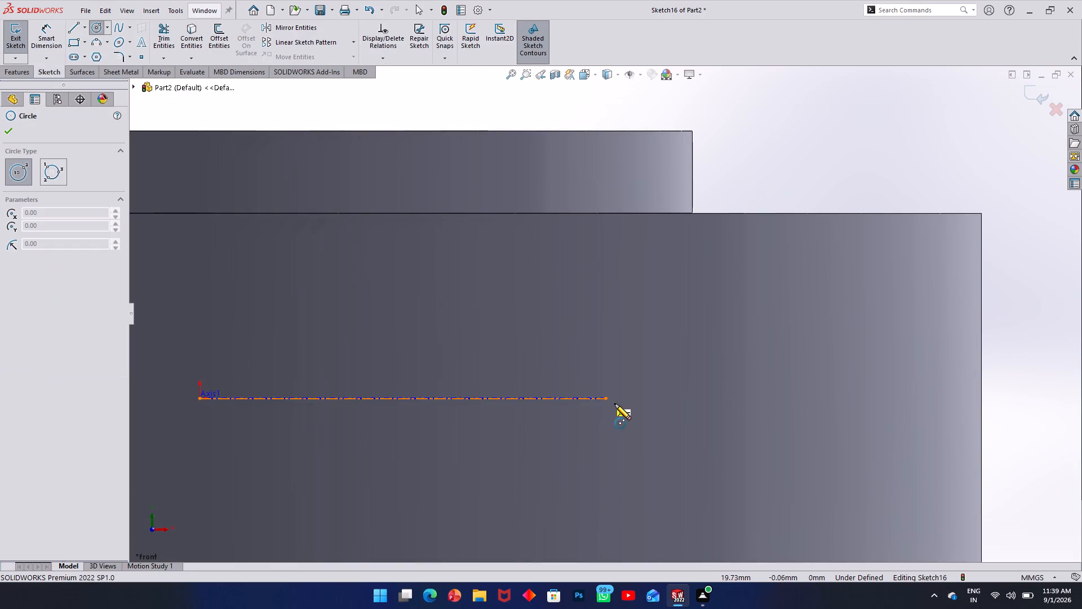
{"action": "left_click", "coordinate": [608, 400]}
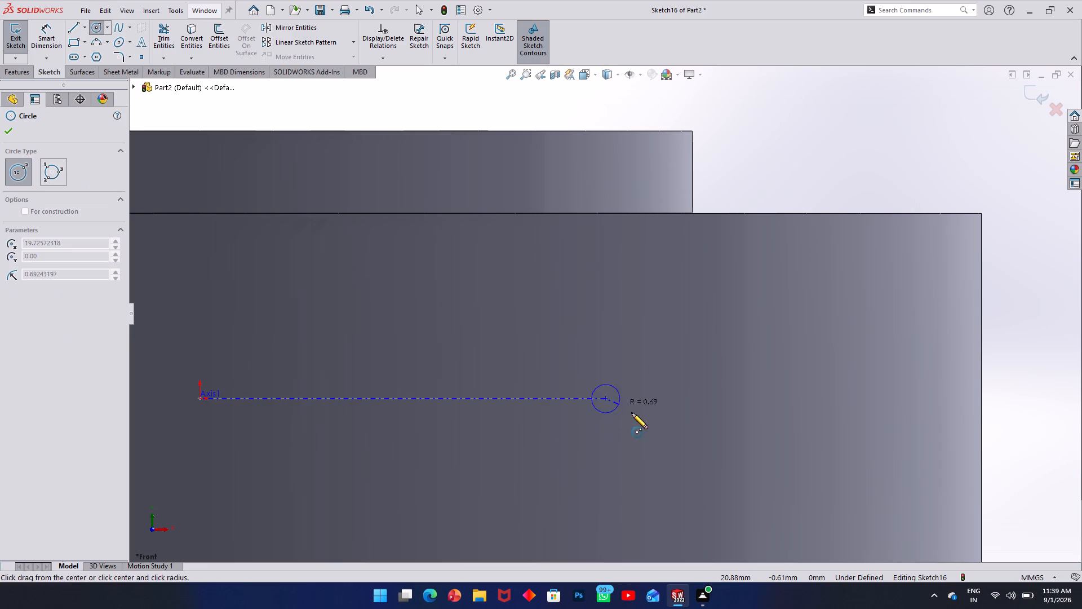
{"action": "left_click", "coordinate": [721, 448]}
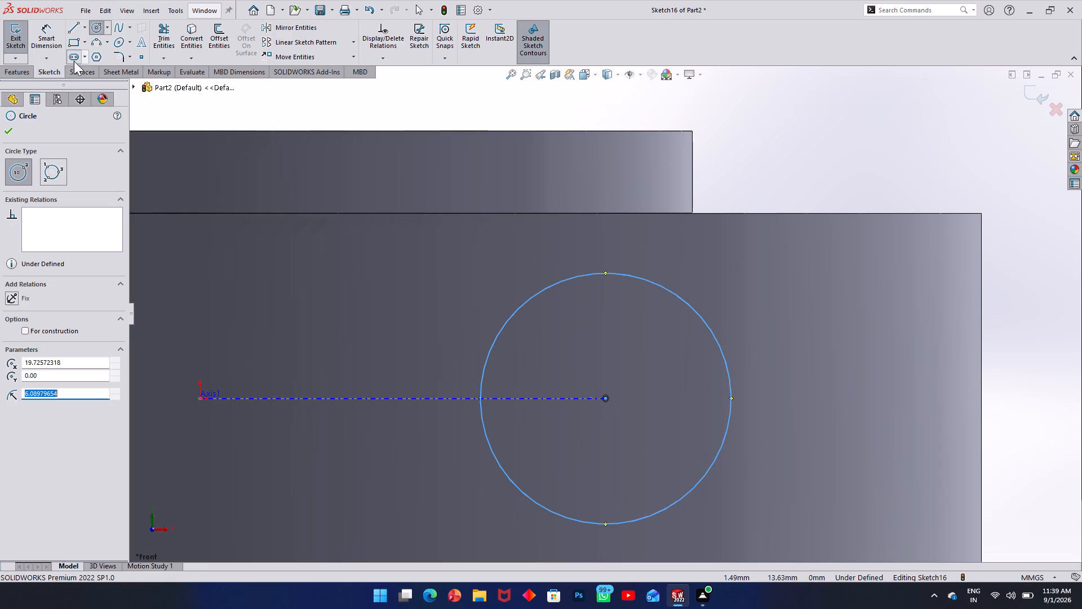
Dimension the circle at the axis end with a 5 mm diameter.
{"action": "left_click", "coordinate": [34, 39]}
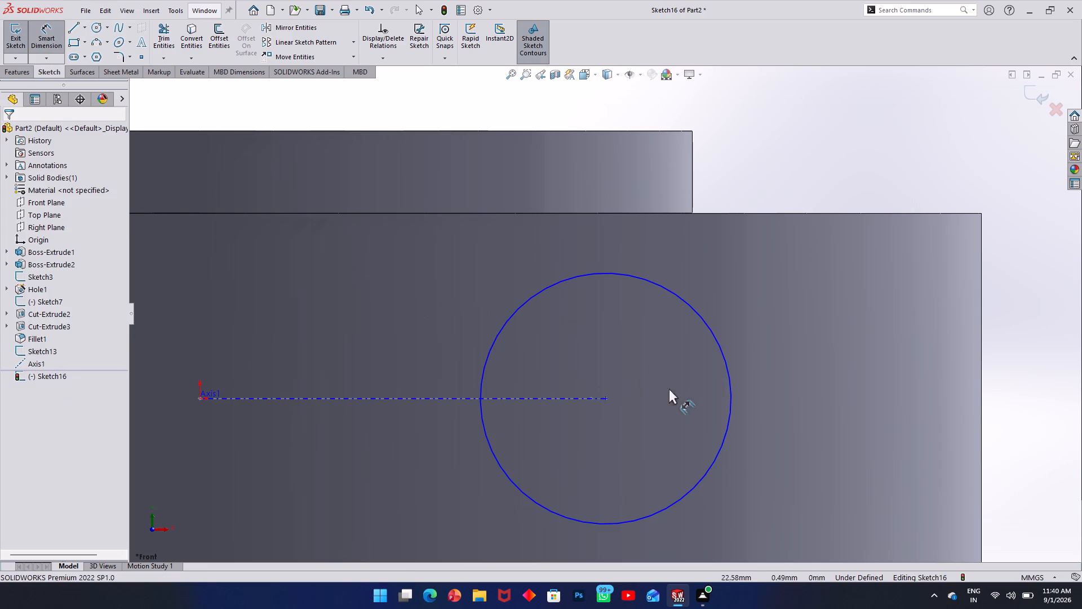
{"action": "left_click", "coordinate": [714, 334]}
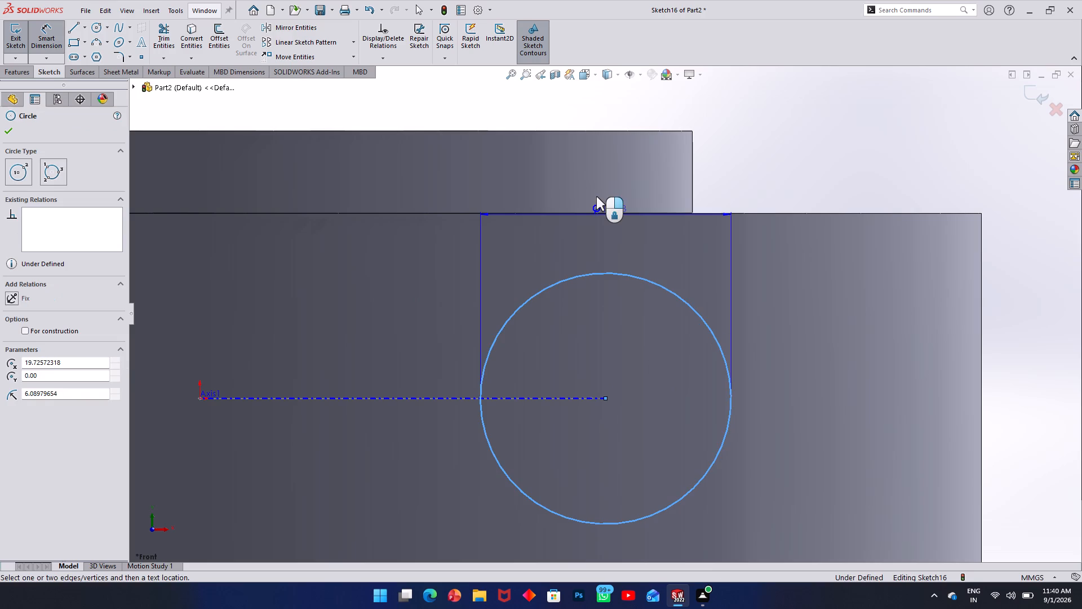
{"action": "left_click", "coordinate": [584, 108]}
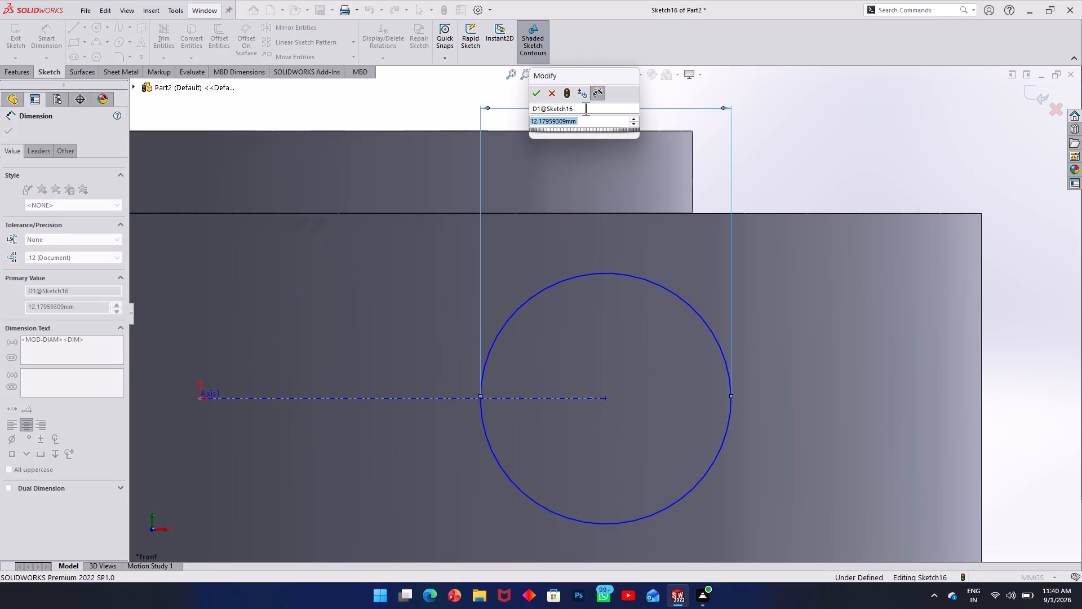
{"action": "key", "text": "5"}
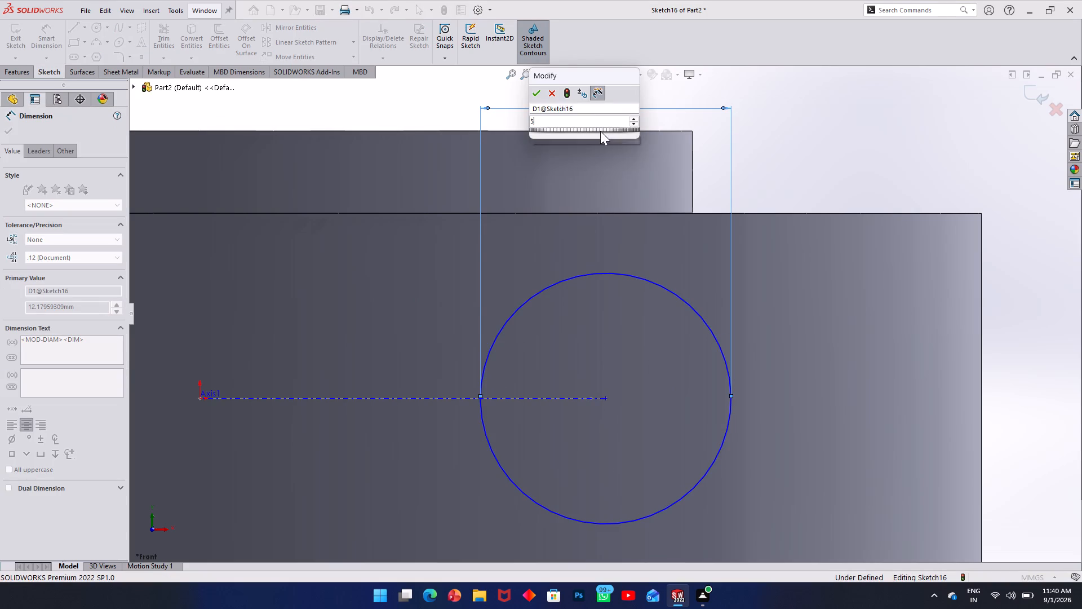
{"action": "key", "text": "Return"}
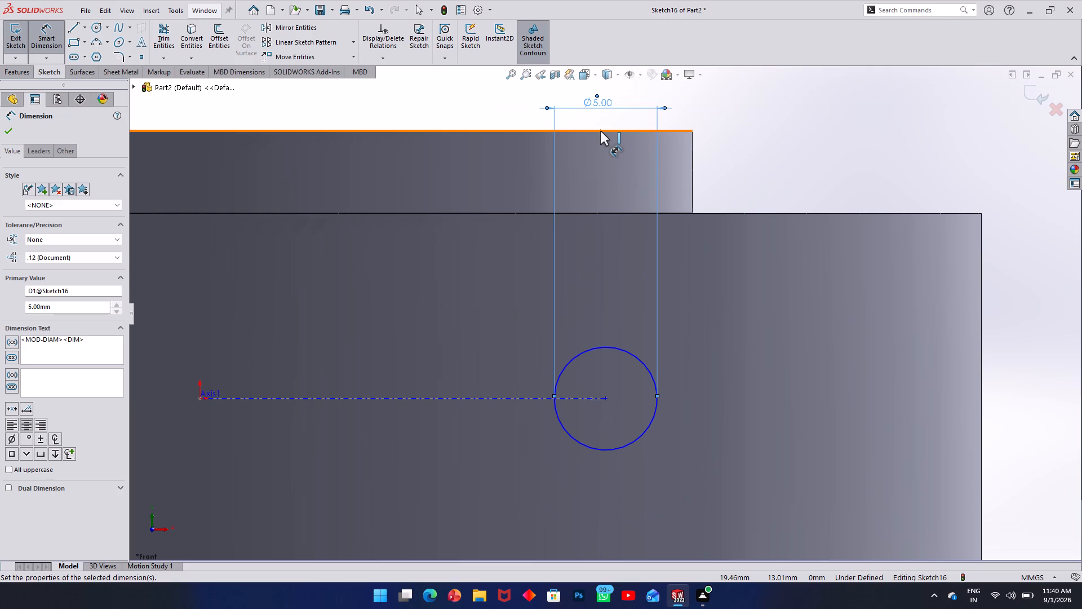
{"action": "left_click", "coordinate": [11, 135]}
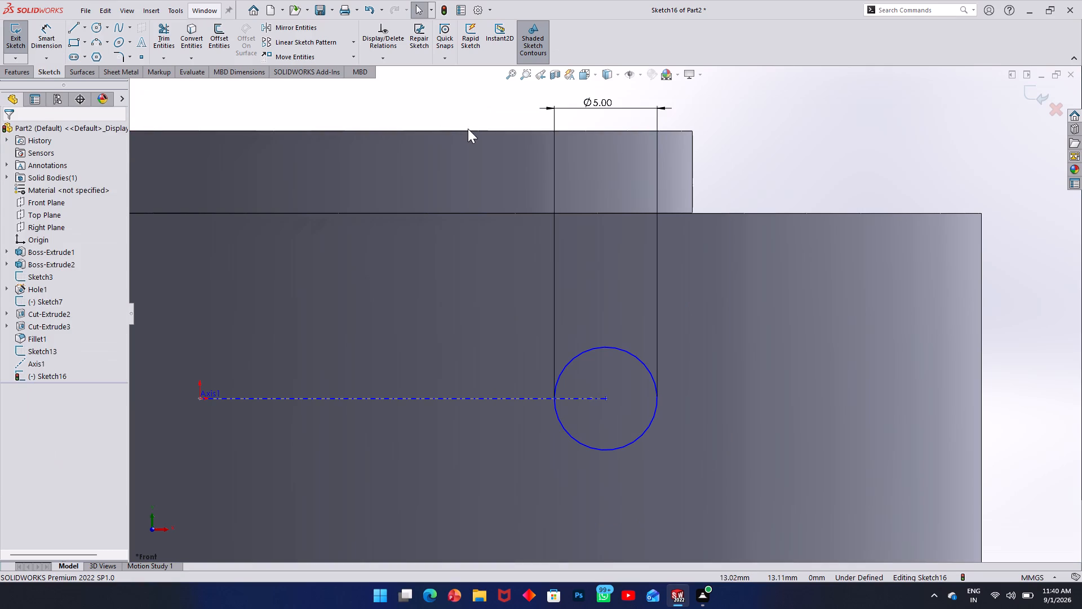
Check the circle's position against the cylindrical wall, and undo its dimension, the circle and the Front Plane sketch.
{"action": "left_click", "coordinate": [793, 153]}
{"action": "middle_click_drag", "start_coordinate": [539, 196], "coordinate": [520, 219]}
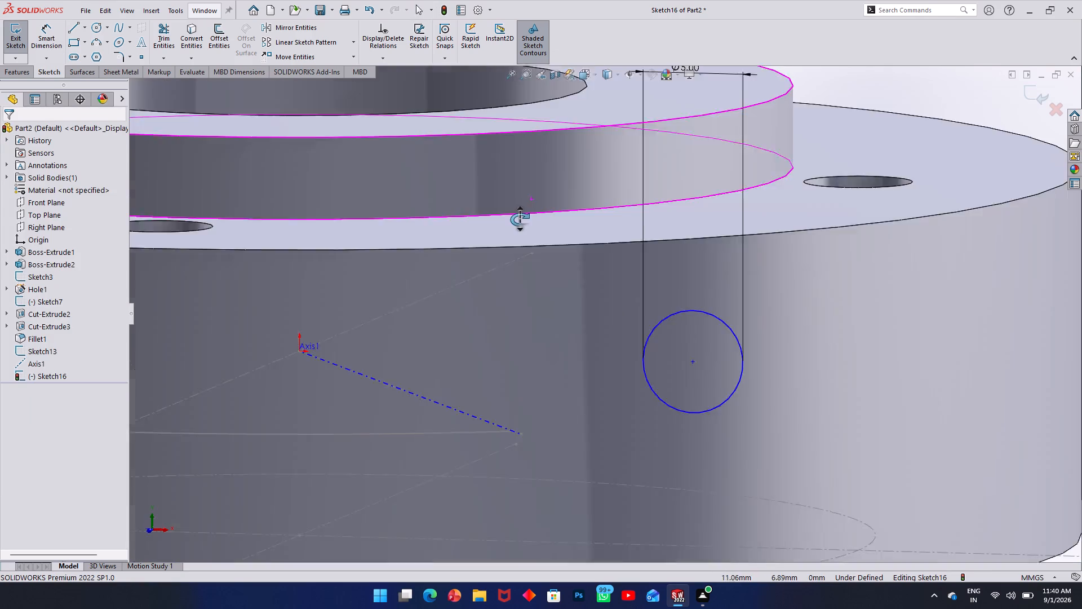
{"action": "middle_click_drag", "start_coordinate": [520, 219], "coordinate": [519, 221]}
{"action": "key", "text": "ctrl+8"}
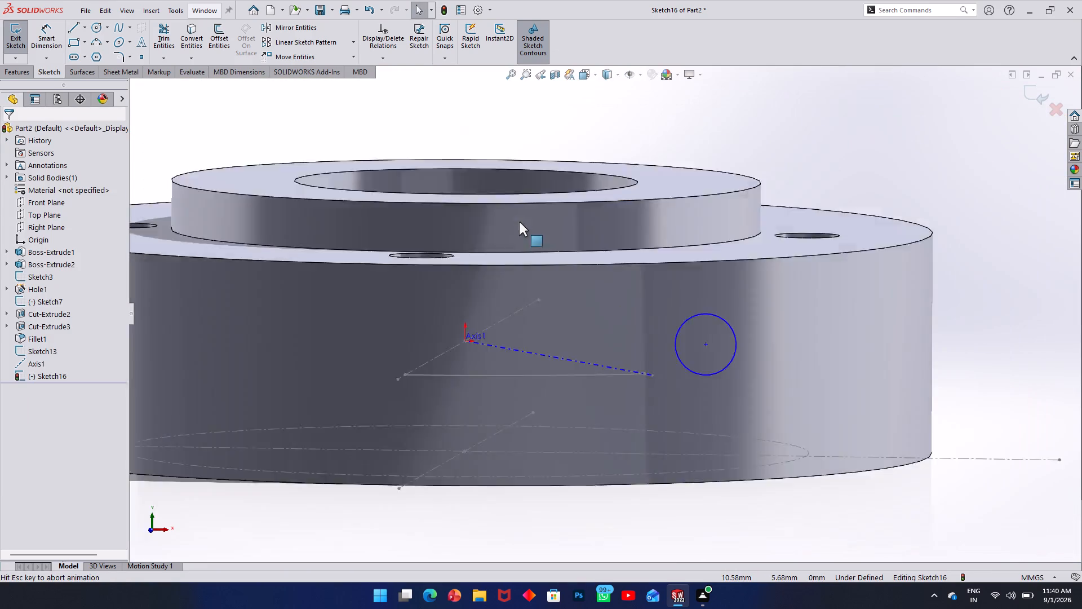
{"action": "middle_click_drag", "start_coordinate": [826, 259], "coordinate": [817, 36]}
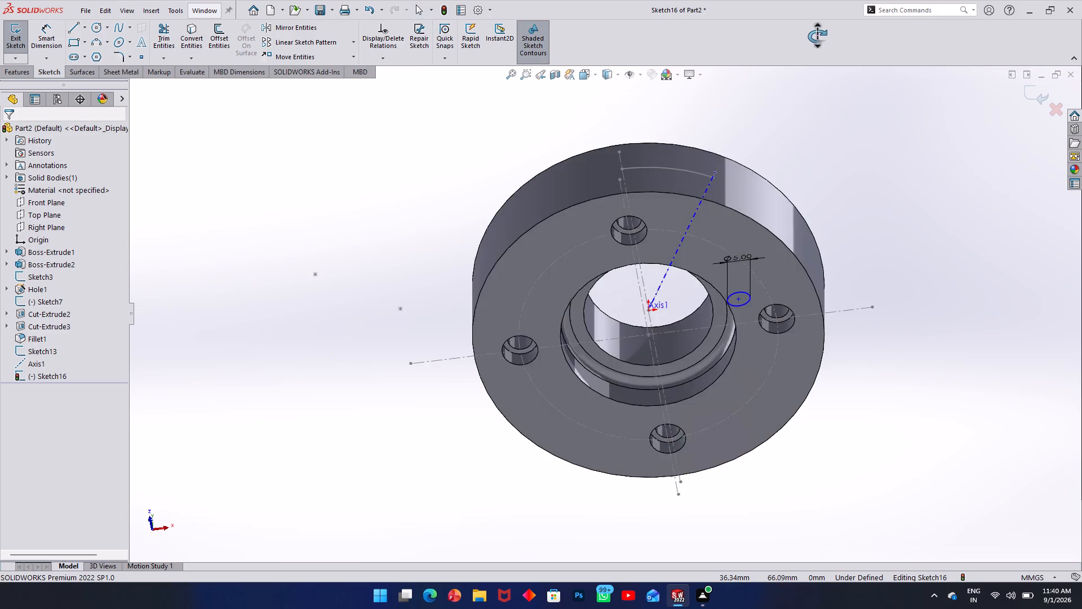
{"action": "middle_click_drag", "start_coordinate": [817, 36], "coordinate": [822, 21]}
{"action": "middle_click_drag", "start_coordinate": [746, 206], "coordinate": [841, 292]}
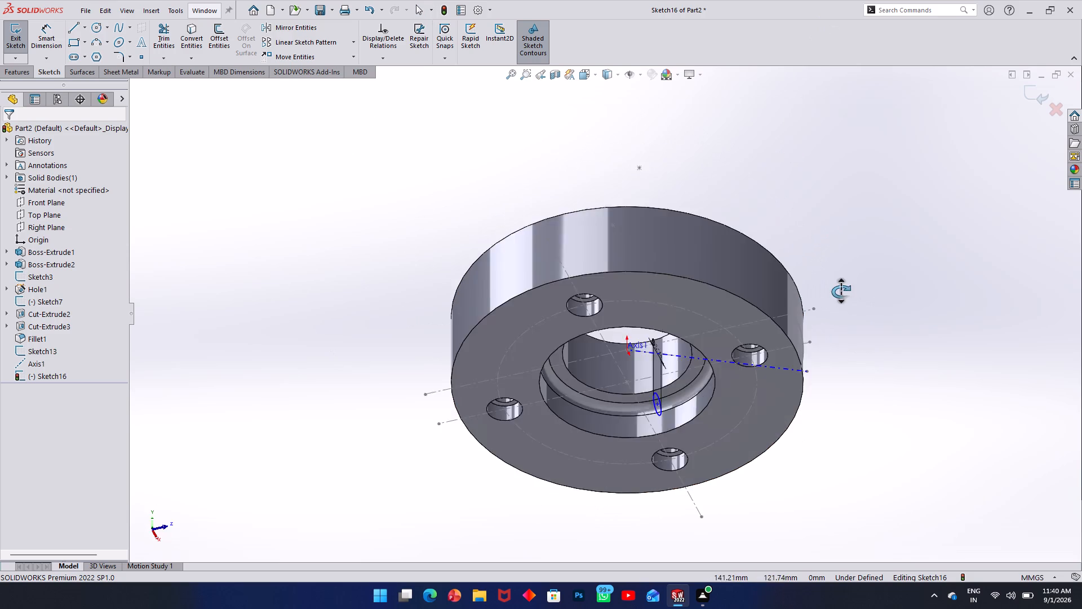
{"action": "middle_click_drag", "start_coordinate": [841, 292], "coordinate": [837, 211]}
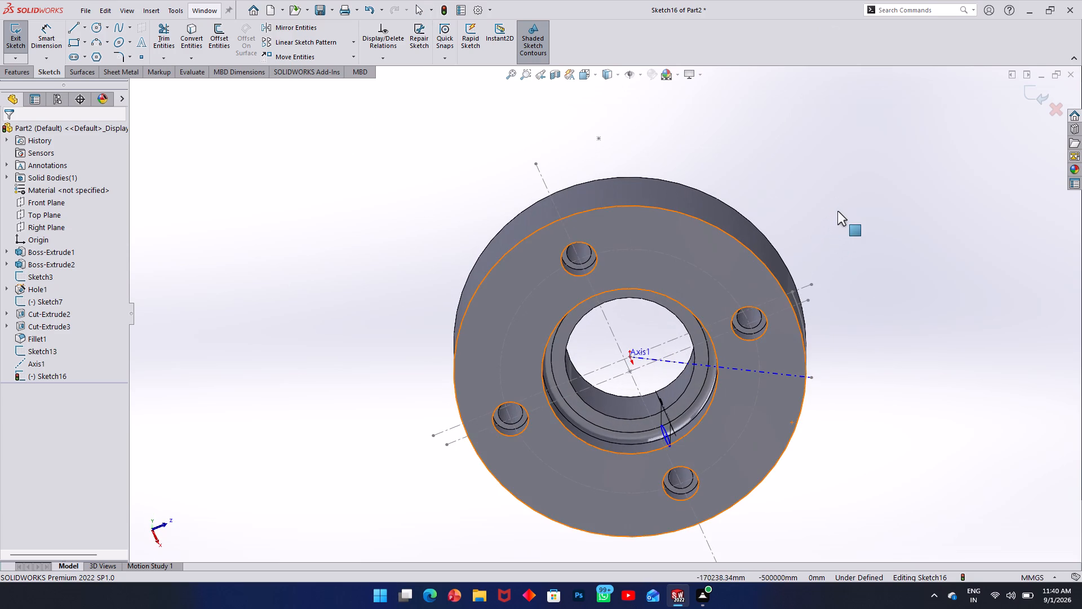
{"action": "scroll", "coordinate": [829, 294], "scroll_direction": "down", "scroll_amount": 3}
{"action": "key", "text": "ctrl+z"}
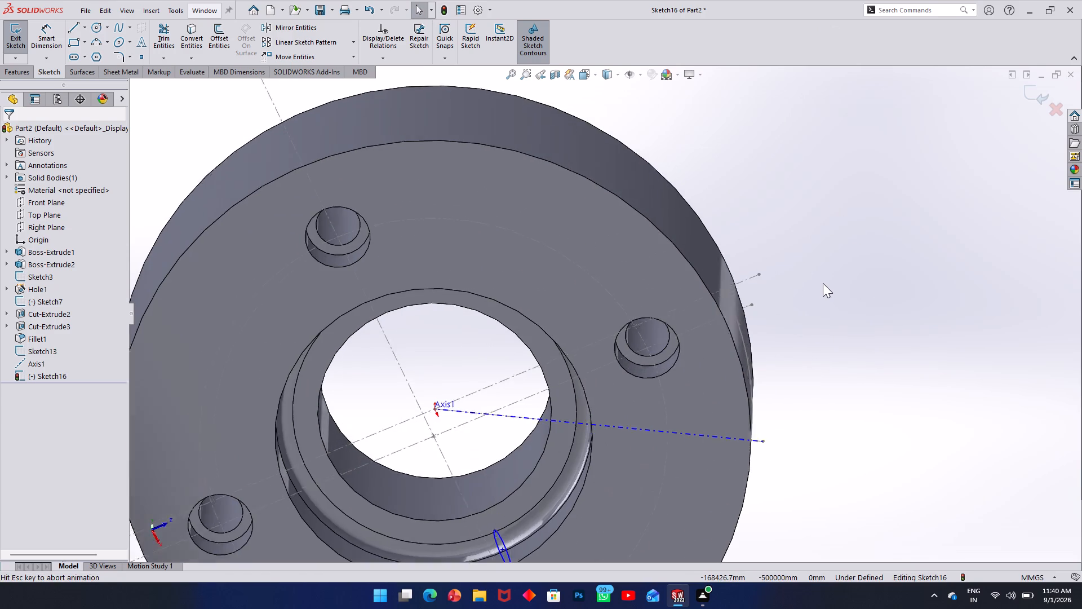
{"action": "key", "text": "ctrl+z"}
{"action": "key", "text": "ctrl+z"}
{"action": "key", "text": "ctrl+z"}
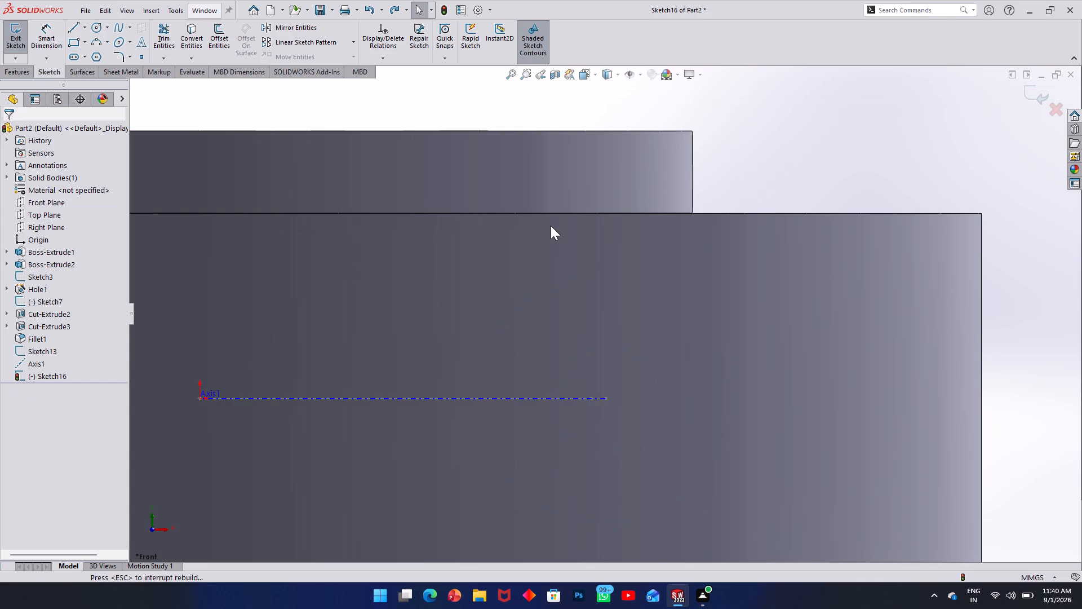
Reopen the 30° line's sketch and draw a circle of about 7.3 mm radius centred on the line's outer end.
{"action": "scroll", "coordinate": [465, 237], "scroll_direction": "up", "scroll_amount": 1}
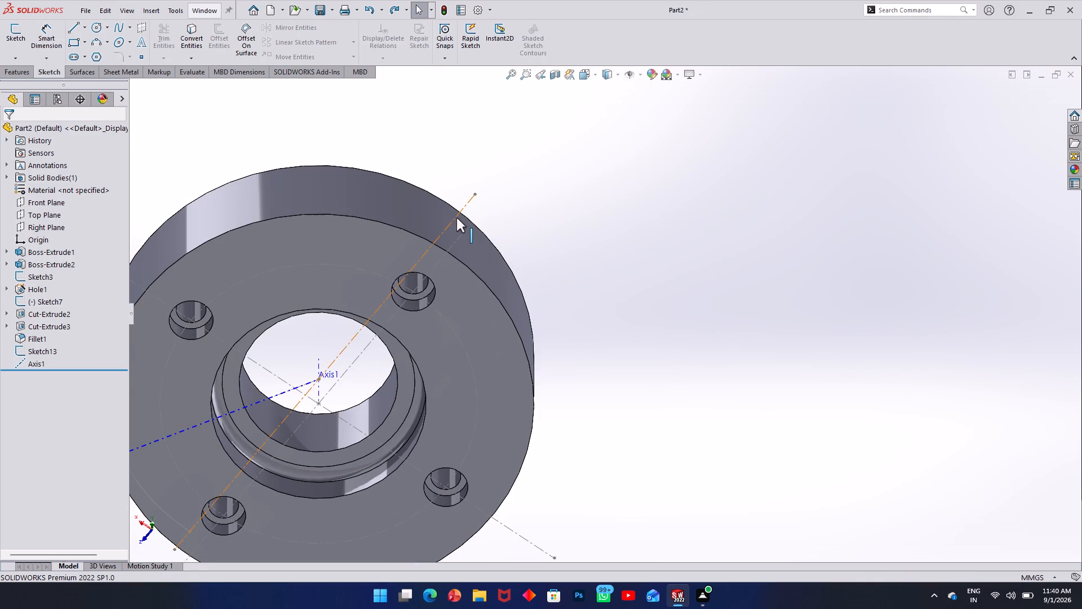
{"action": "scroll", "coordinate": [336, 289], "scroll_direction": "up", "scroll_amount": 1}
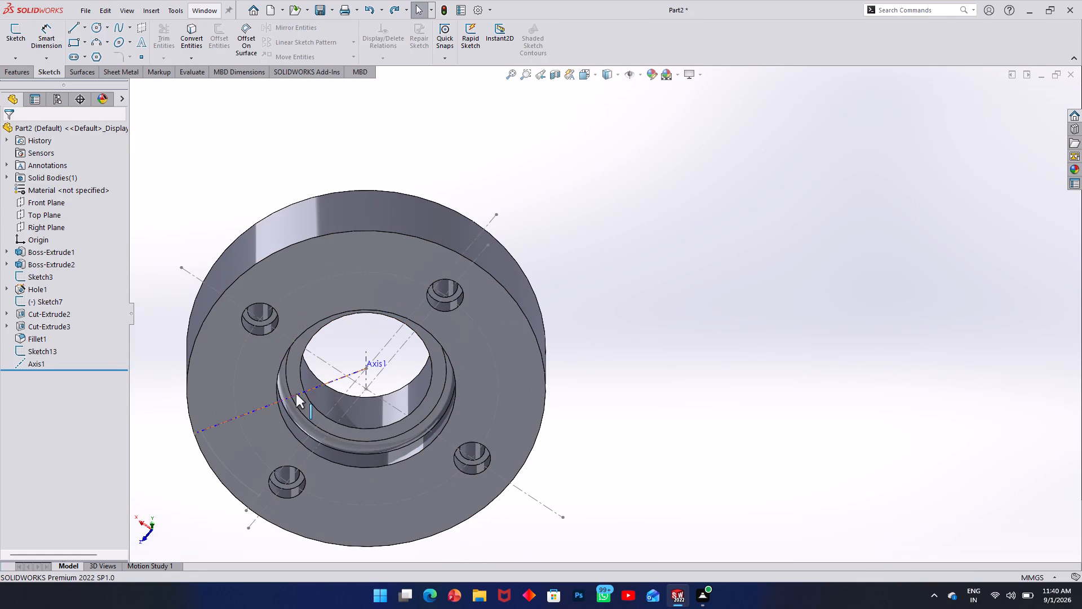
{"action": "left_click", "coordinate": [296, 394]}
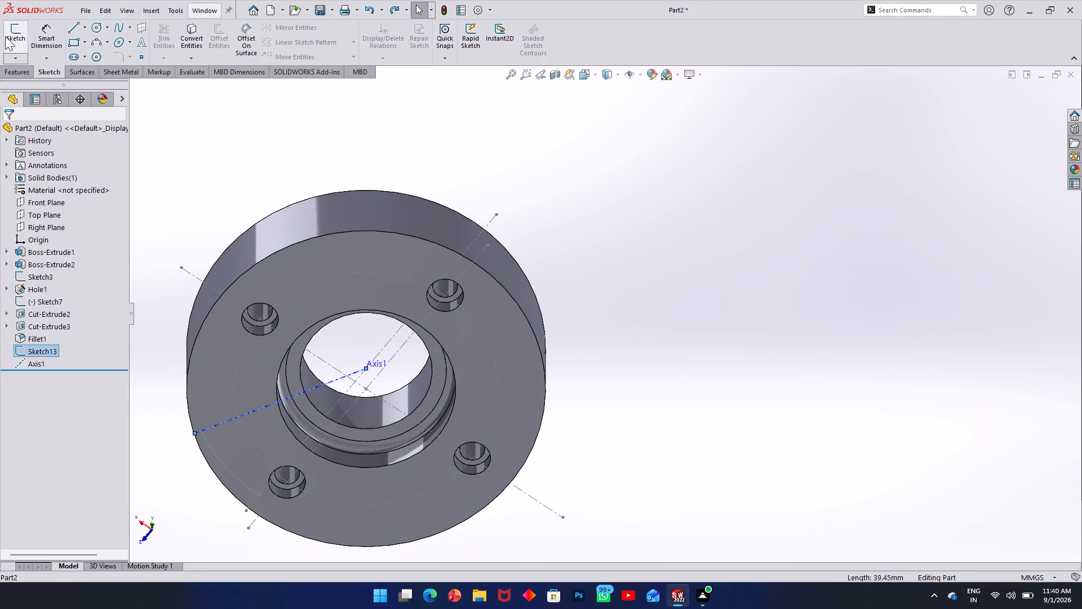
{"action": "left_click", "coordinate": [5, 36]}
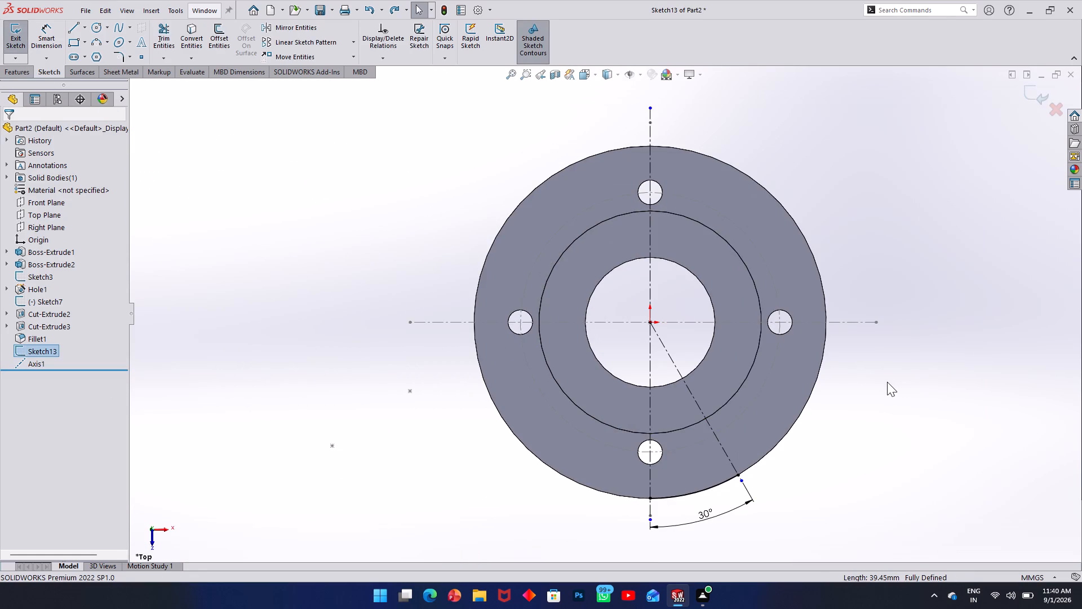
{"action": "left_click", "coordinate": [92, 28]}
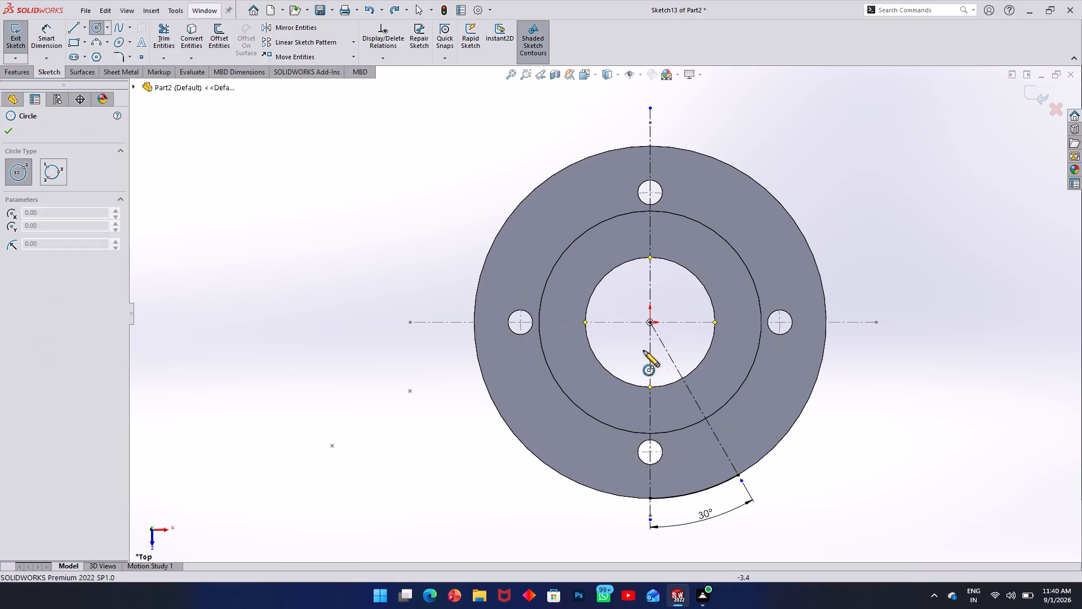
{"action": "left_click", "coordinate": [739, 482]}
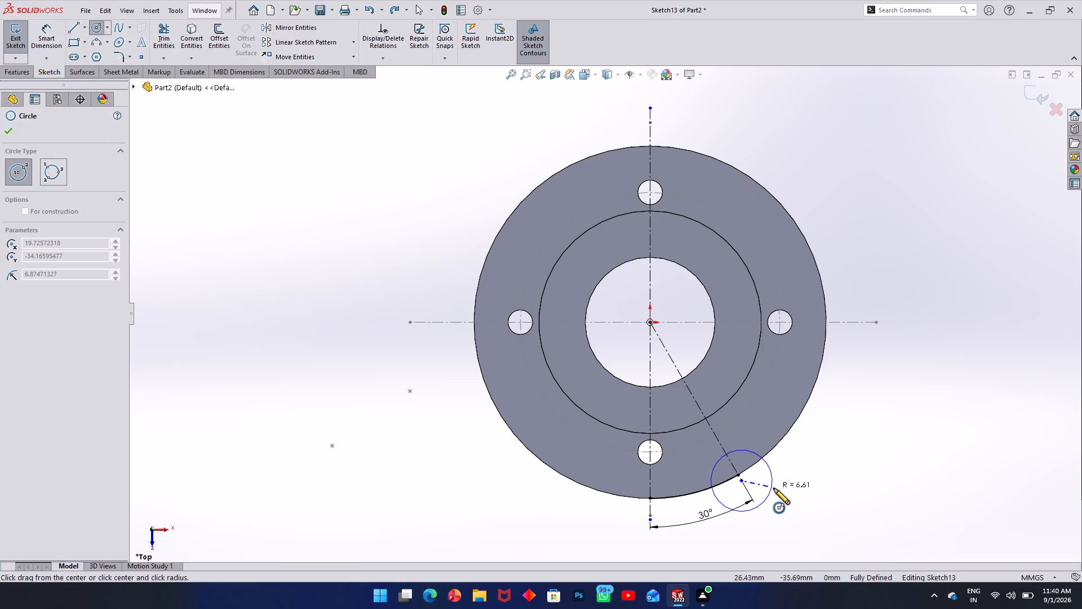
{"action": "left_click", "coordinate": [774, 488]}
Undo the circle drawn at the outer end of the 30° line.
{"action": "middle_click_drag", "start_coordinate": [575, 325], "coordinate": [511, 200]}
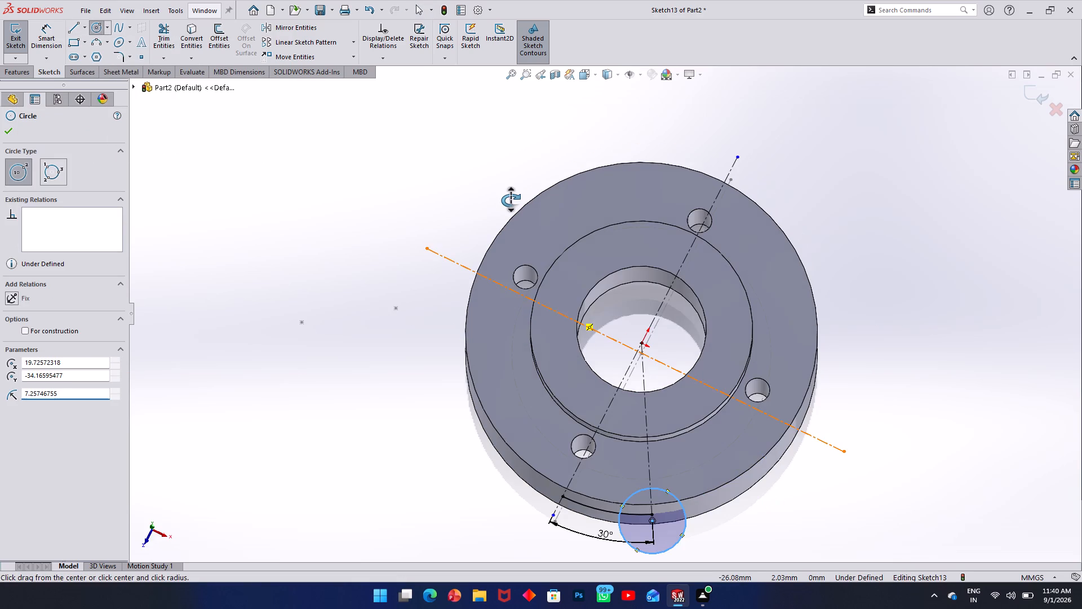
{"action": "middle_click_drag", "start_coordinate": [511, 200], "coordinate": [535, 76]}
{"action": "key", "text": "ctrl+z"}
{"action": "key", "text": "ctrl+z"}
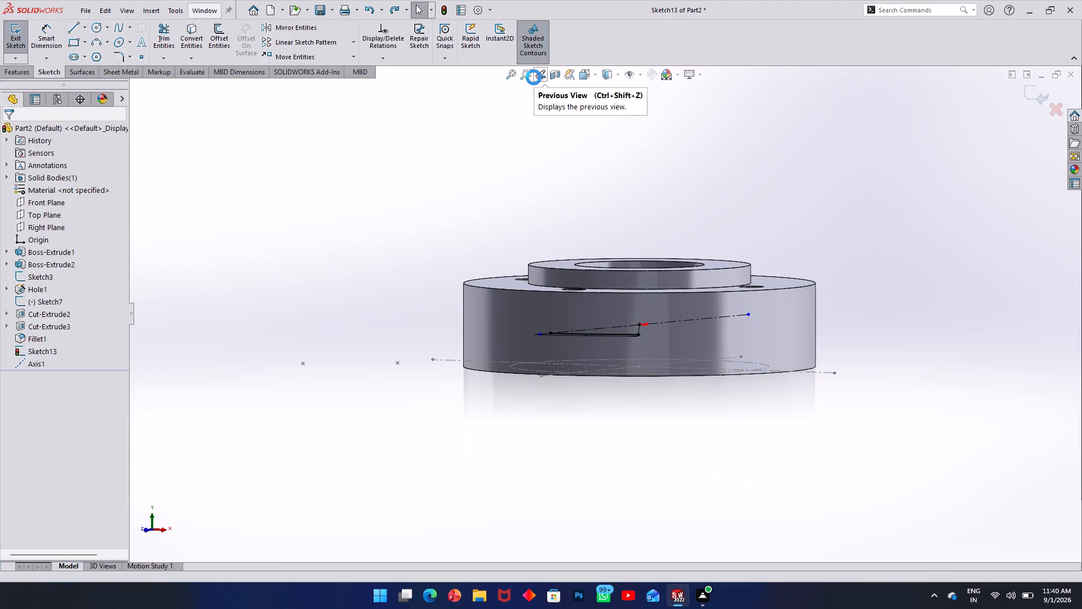
Undo the reference axis and the last arc trim in the 30° line's sketch, and exit the sketch.
{"action": "key", "text": "ctrl+z"}
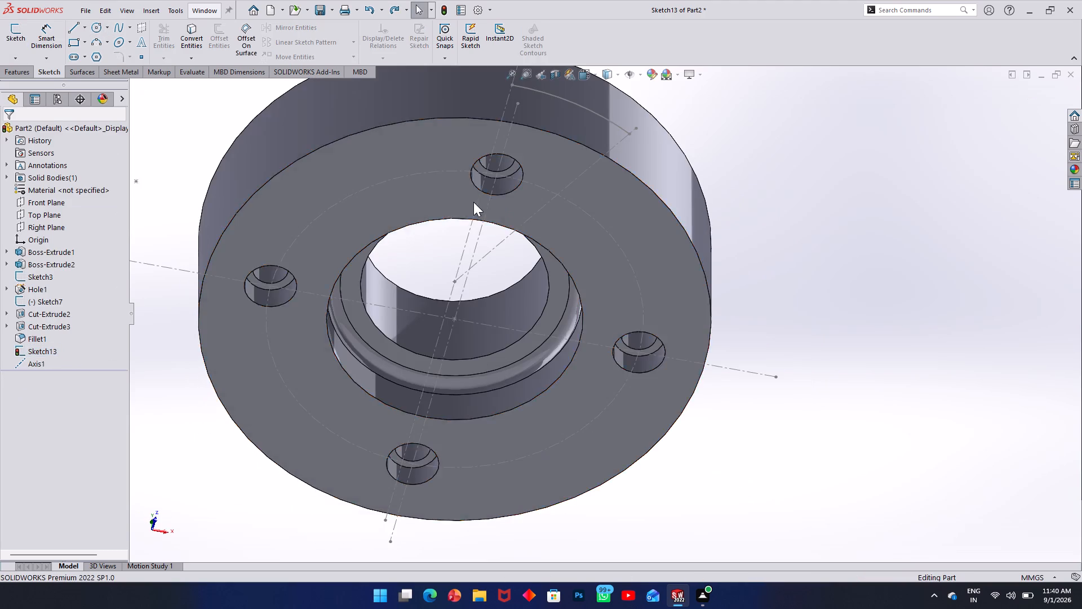
{"action": "key", "text": "ctrl+z"}
{"action": "key", "text": "ctrl+z"}
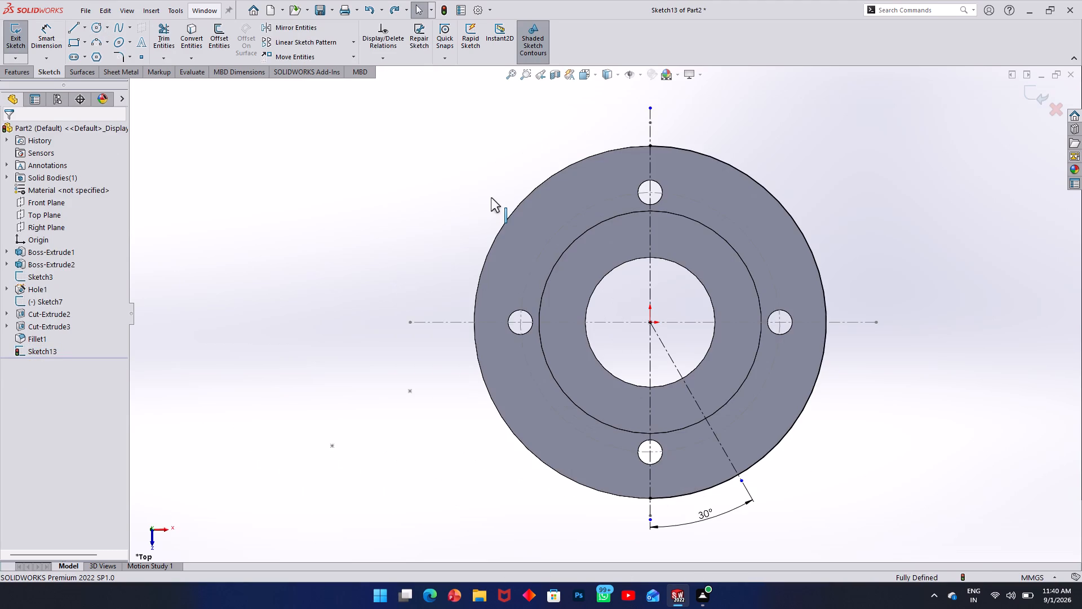
{"action": "middle_click_drag", "start_coordinate": [695, 351], "coordinate": [761, 376]}
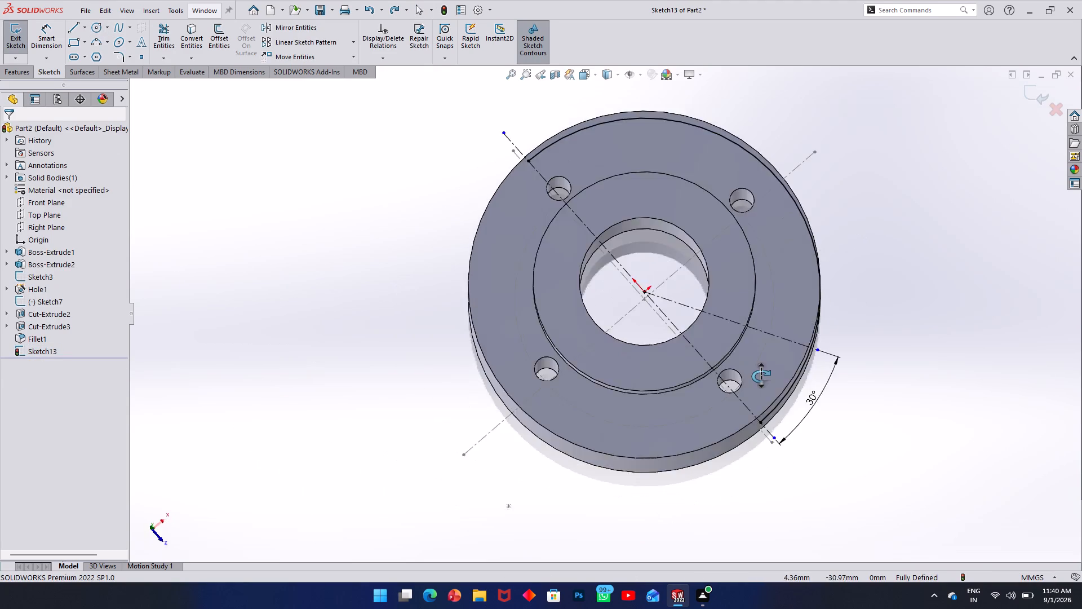
{"action": "middle_click_drag", "start_coordinate": [761, 376], "coordinate": [860, 400]}
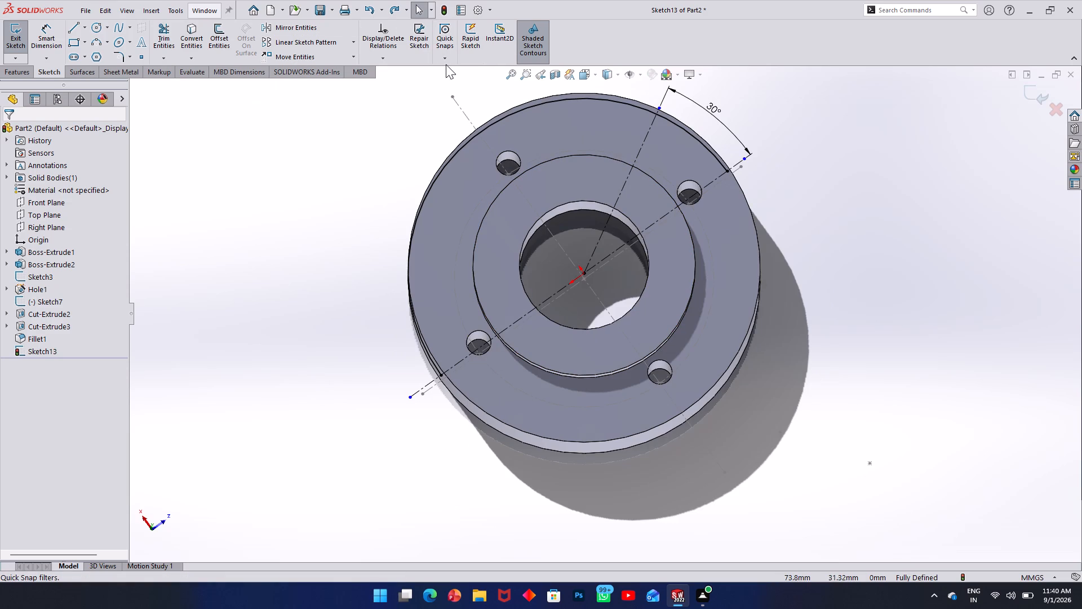
{"action": "left_click", "coordinate": [11, 39]}
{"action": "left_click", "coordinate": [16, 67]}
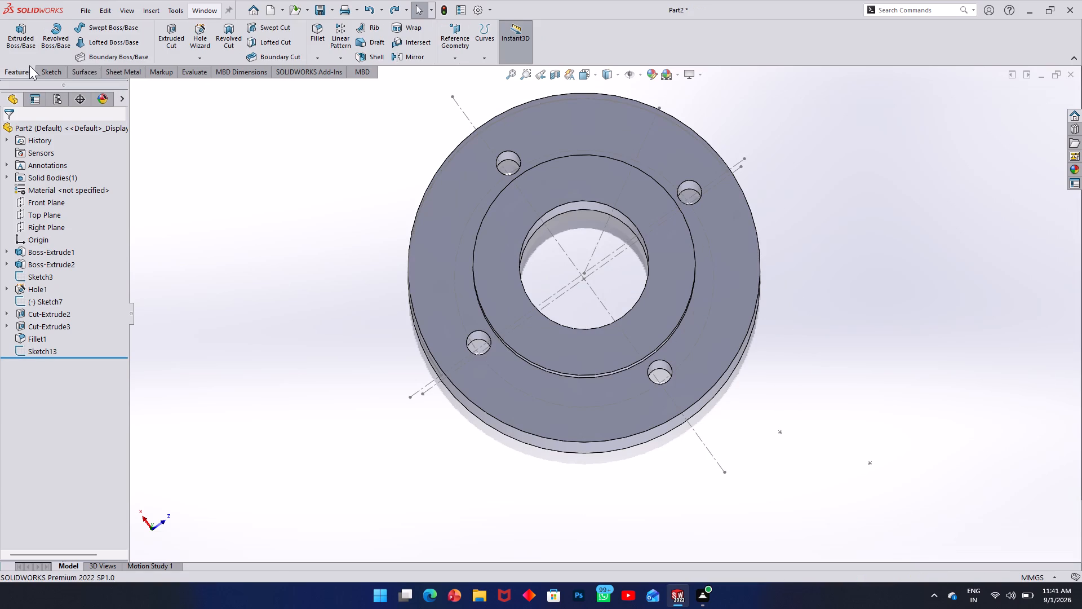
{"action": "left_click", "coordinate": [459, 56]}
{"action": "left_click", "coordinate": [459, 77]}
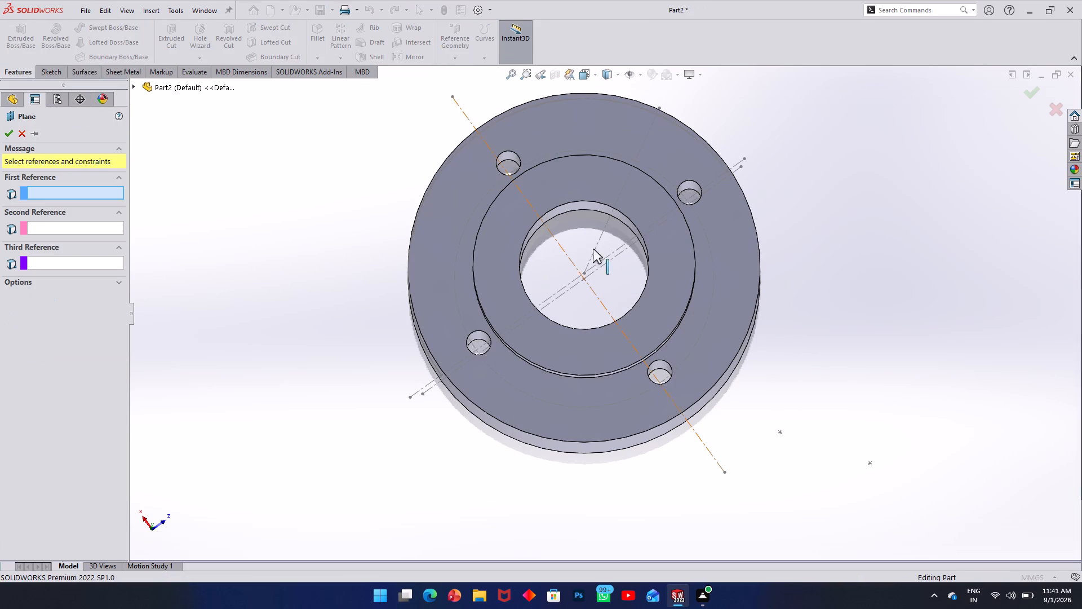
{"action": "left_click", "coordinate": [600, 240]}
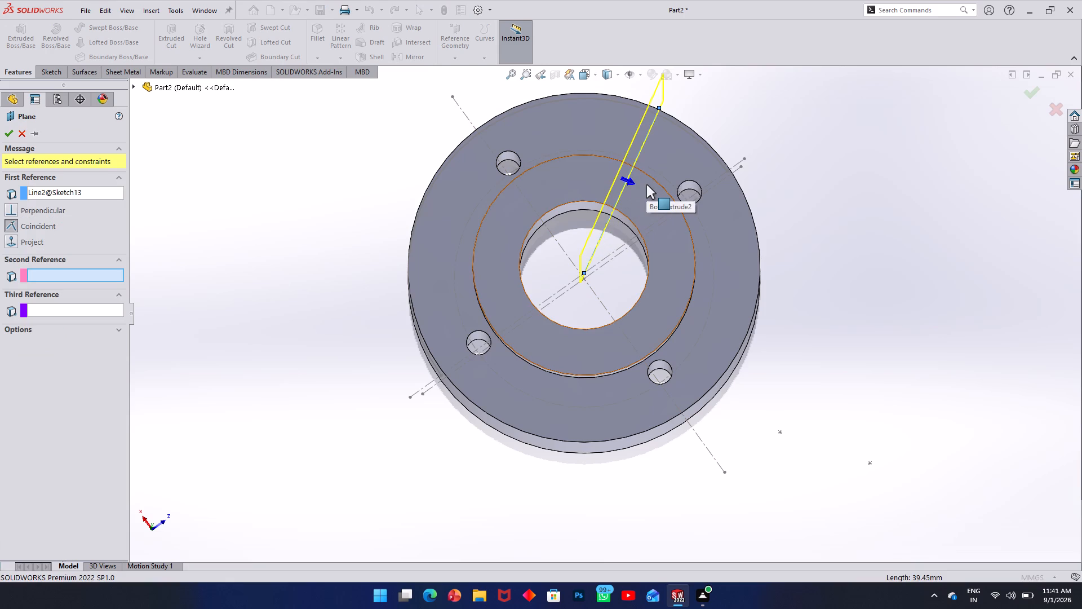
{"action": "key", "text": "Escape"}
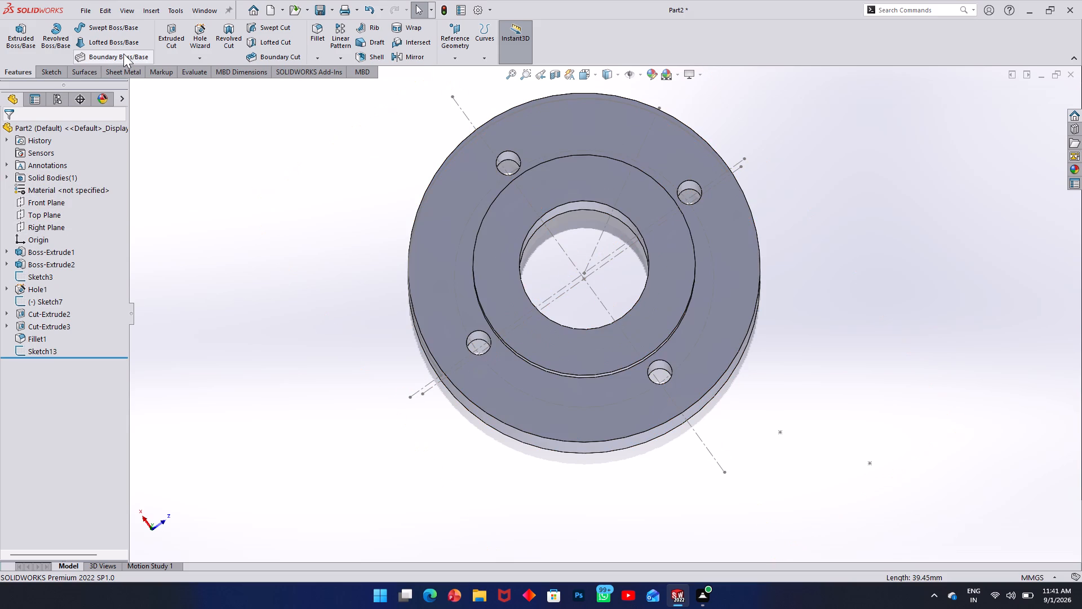
Create a reference plane tangent to the flange's outer cylindrical face and perpendicular to the 30° sketch line.
{"action": "left_click", "coordinate": [448, 40]}
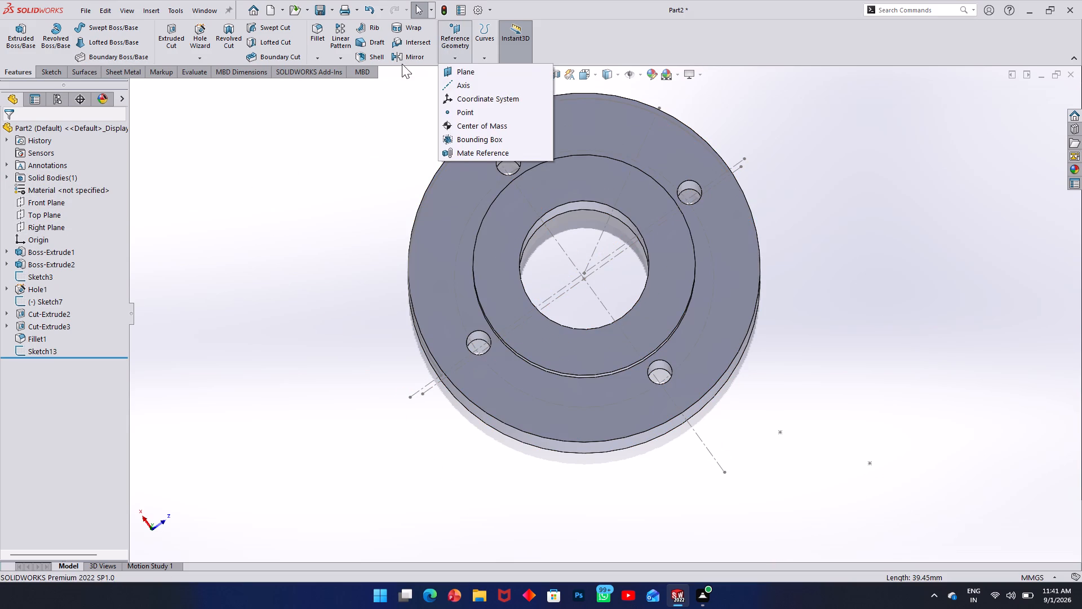
{"action": "left_click", "coordinate": [456, 28]}
{"action": "left_click", "coordinate": [465, 57]}
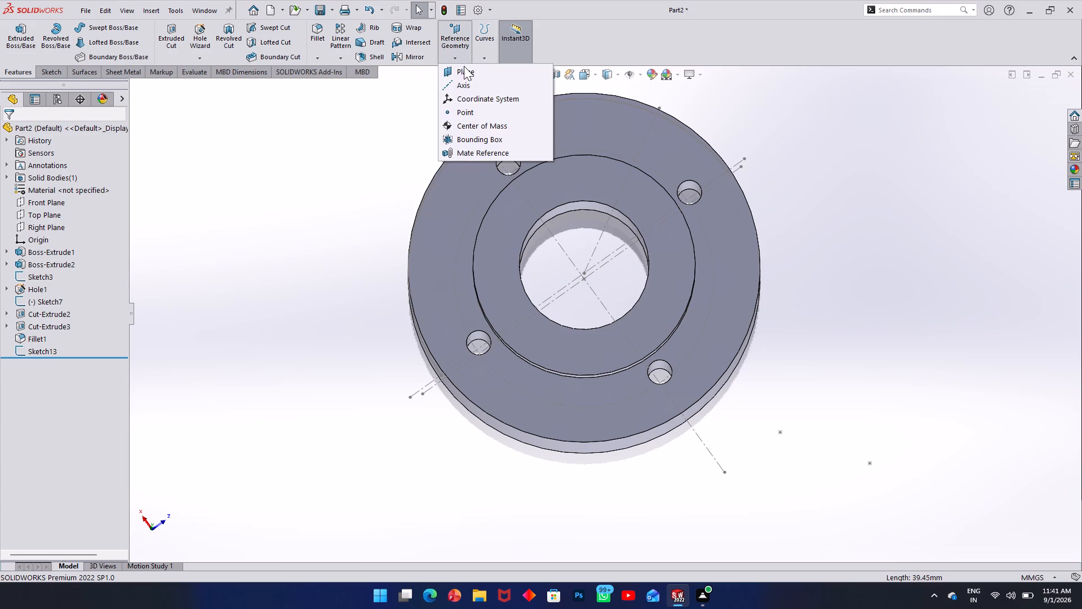
{"action": "left_click", "coordinate": [464, 69]}
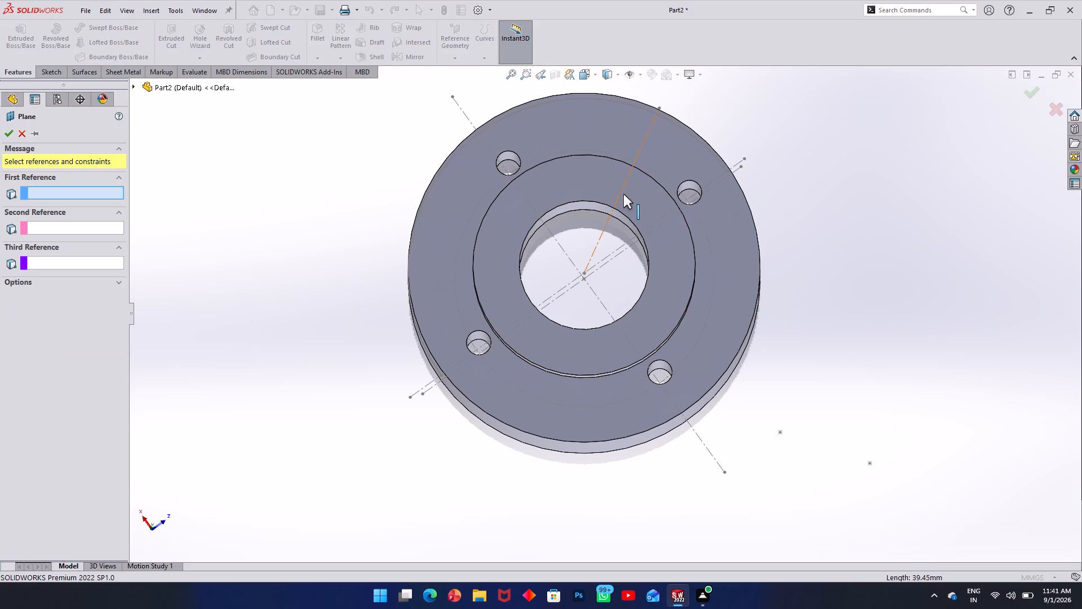
{"action": "middle_click_drag", "start_coordinate": [611, 161], "coordinate": [609, 176]}
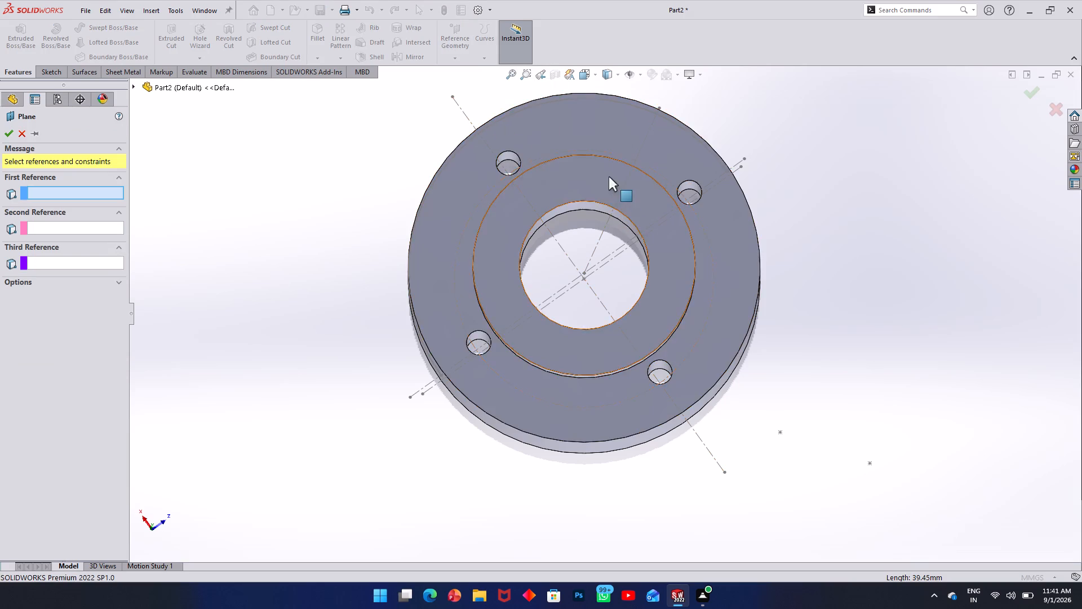
{"action": "middle_click_drag", "start_coordinate": [609, 176], "coordinate": [446, 112]}
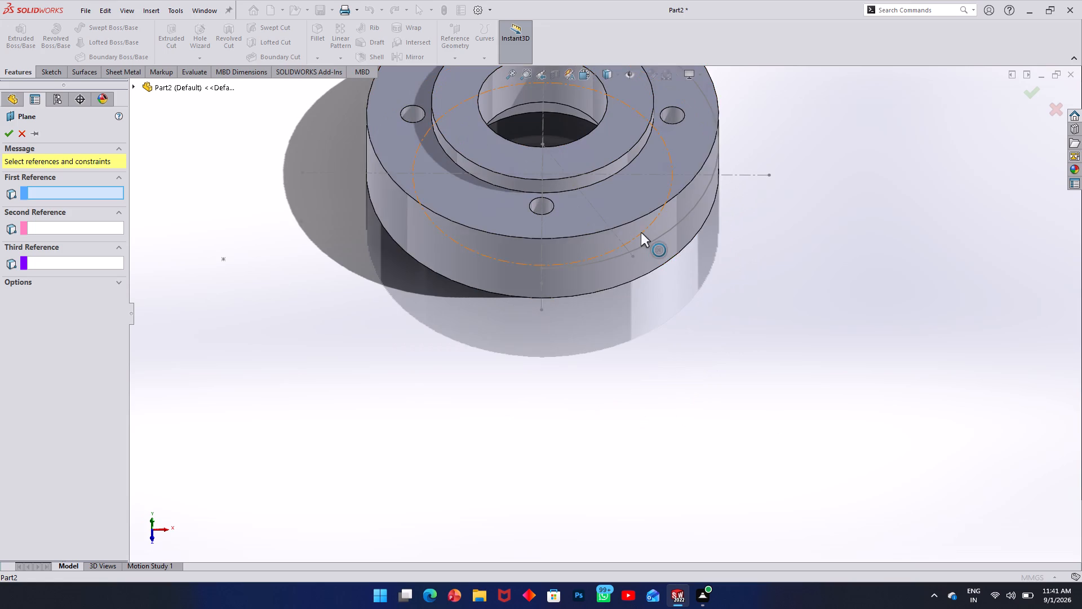
{"action": "left_click", "coordinate": [649, 240]}
{"action": "middle_click_drag", "start_coordinate": [569, 180], "coordinate": [571, 181]}
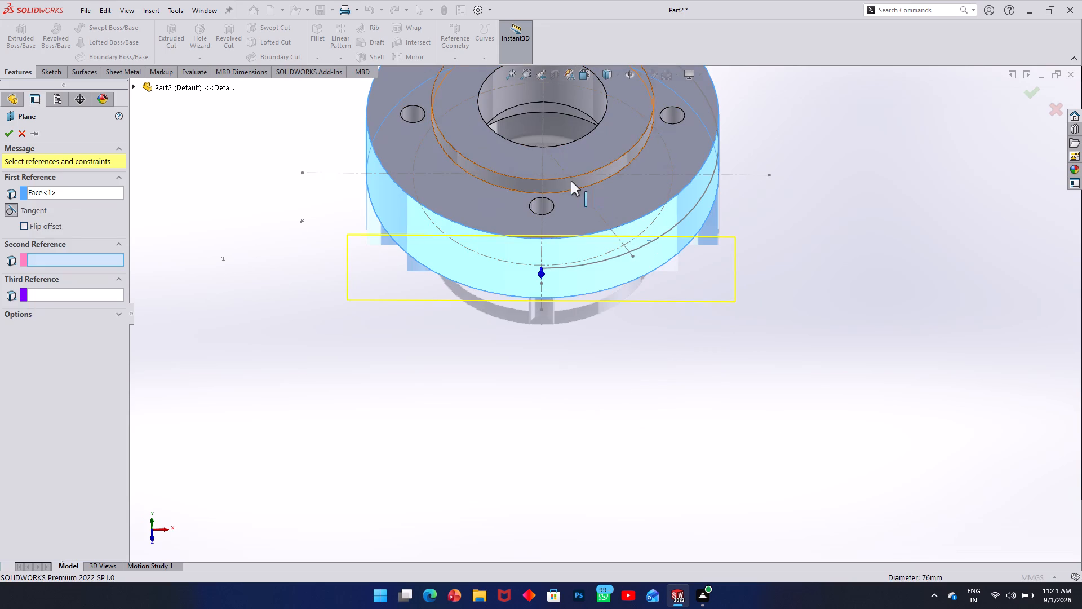
{"action": "middle_click_drag", "start_coordinate": [571, 181], "coordinate": [607, 247]}
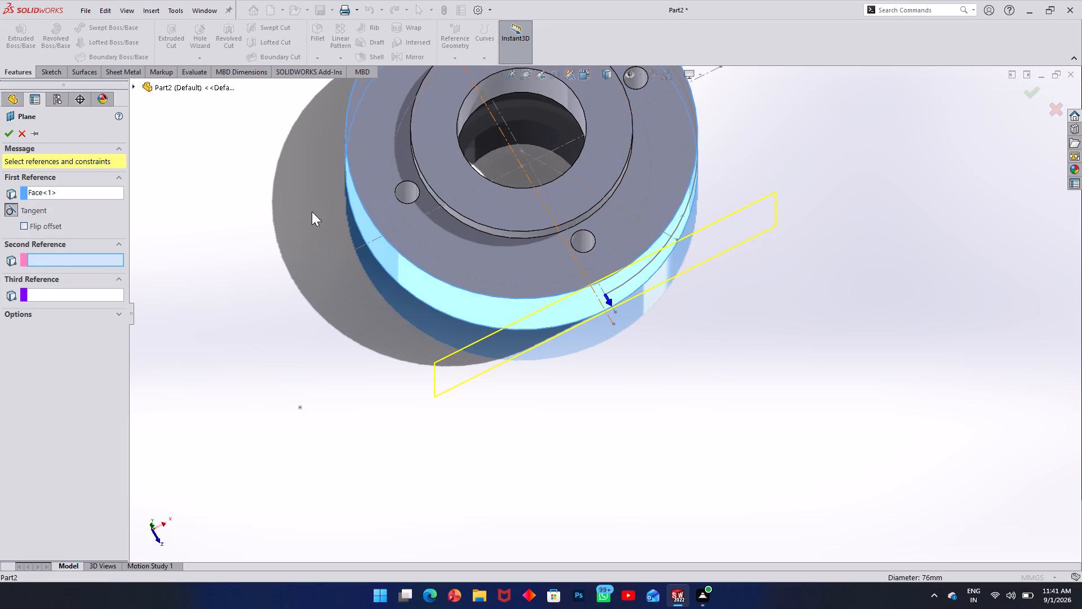
{"action": "left_click", "coordinate": [54, 253]}
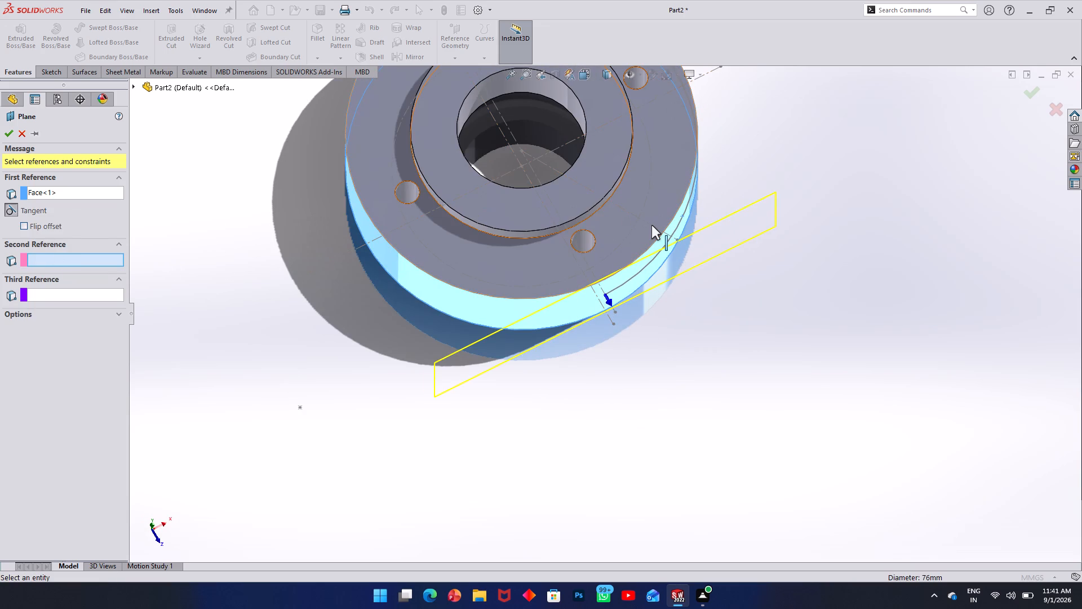
{"action": "left_click", "coordinate": [651, 225]}
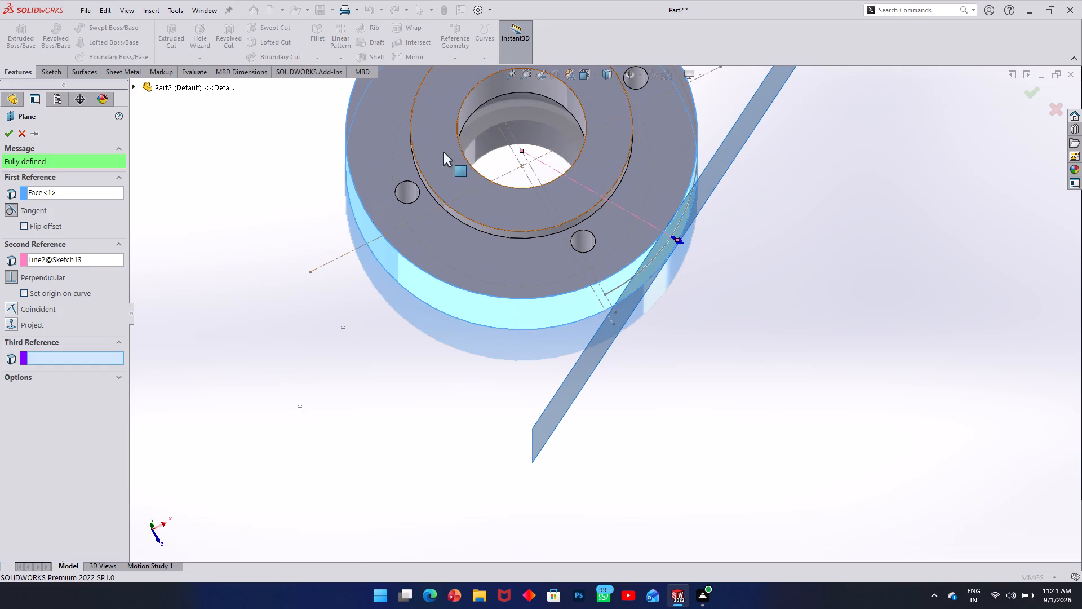
{"action": "middle_click_drag", "start_coordinate": [425, 146], "coordinate": [345, 53]}
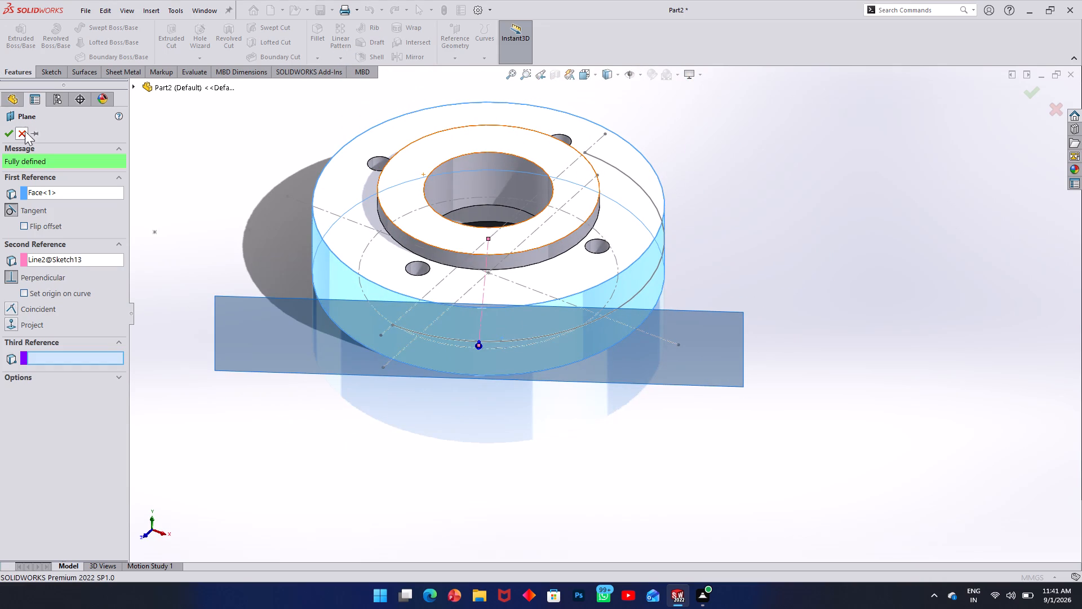
{"action": "left_click", "coordinate": [3, 134]}
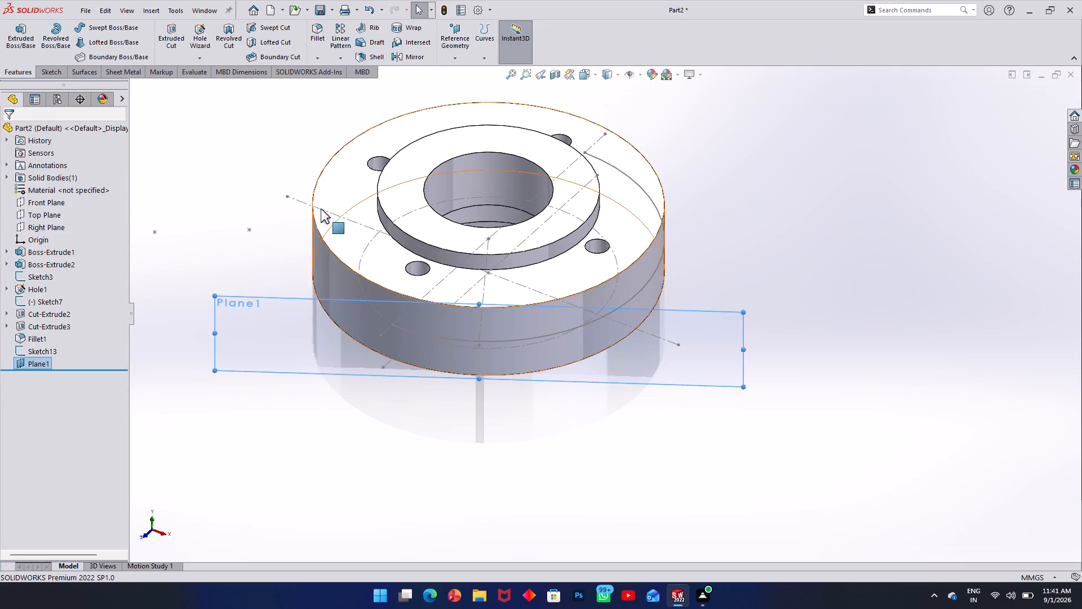
Add a simple blind Hole Wizard hole, 5 mm diameter and 20 mm deep, on the tangent plane at the 30° line's outer end.
{"action": "left_click", "coordinate": [194, 45]}
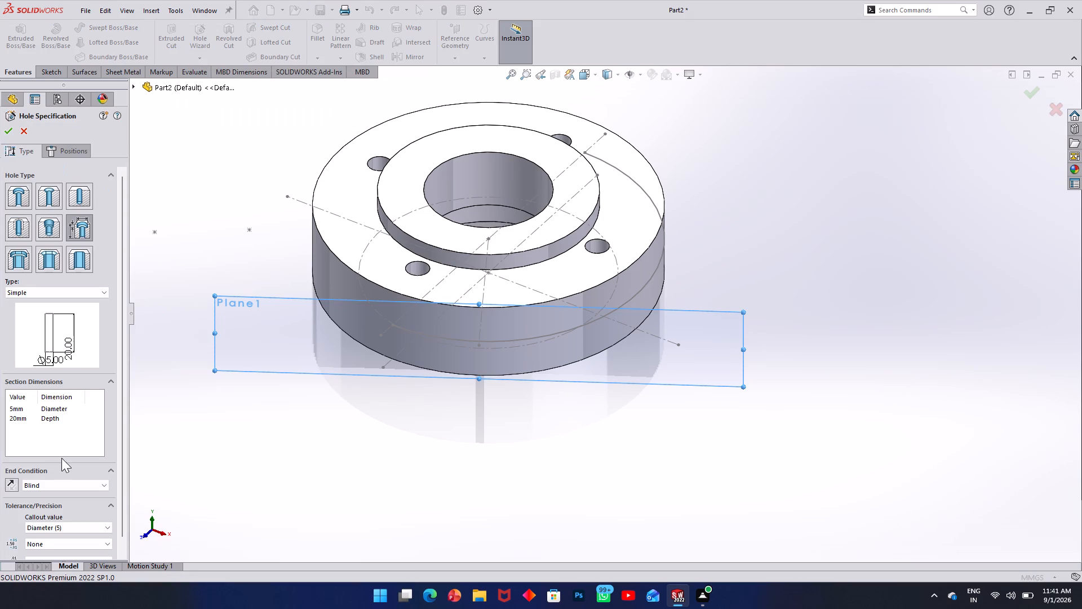
{"action": "left_click", "coordinate": [476, 345]}
{"action": "left_click", "coordinate": [62, 152]}
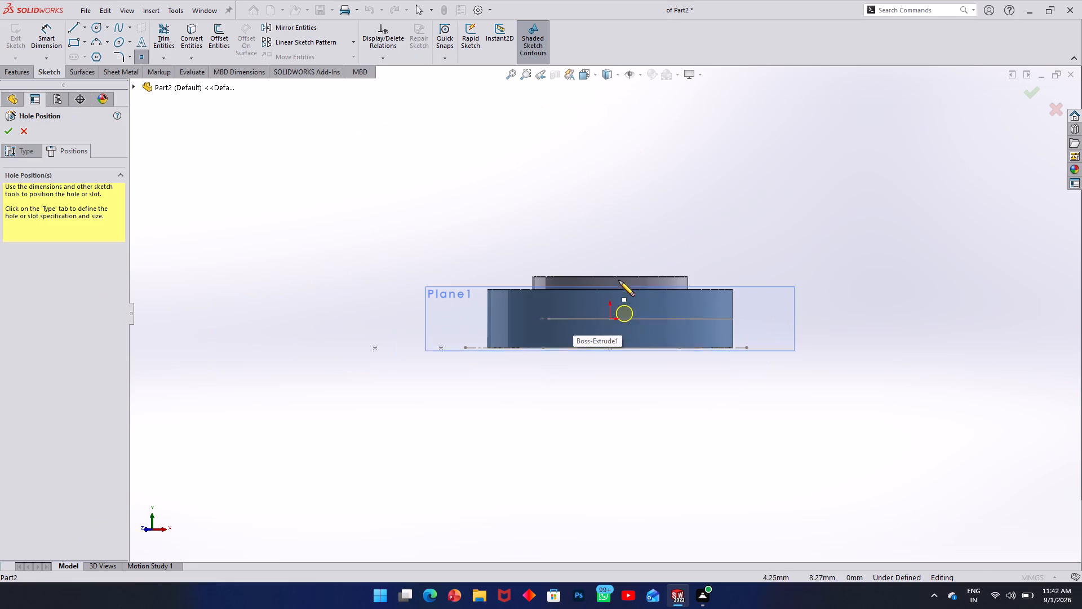
{"action": "middle_click_drag", "start_coordinate": [617, 277], "coordinate": [623, 377]}
{"action": "scroll", "coordinate": [631, 428], "scroll_direction": "down", "scroll_amount": 5}
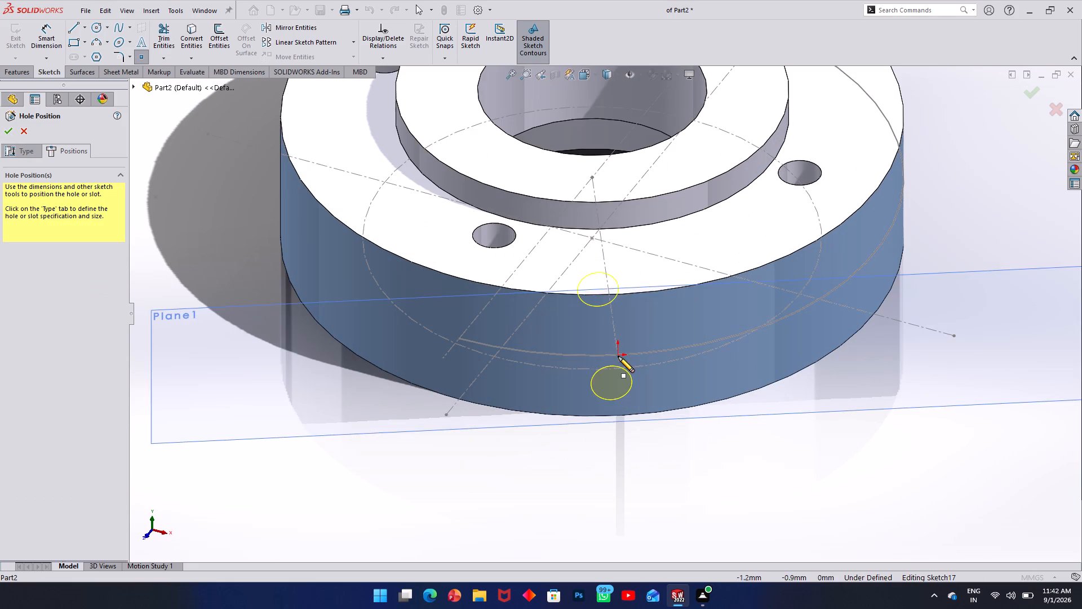
{"action": "left_click", "coordinate": [619, 356]}
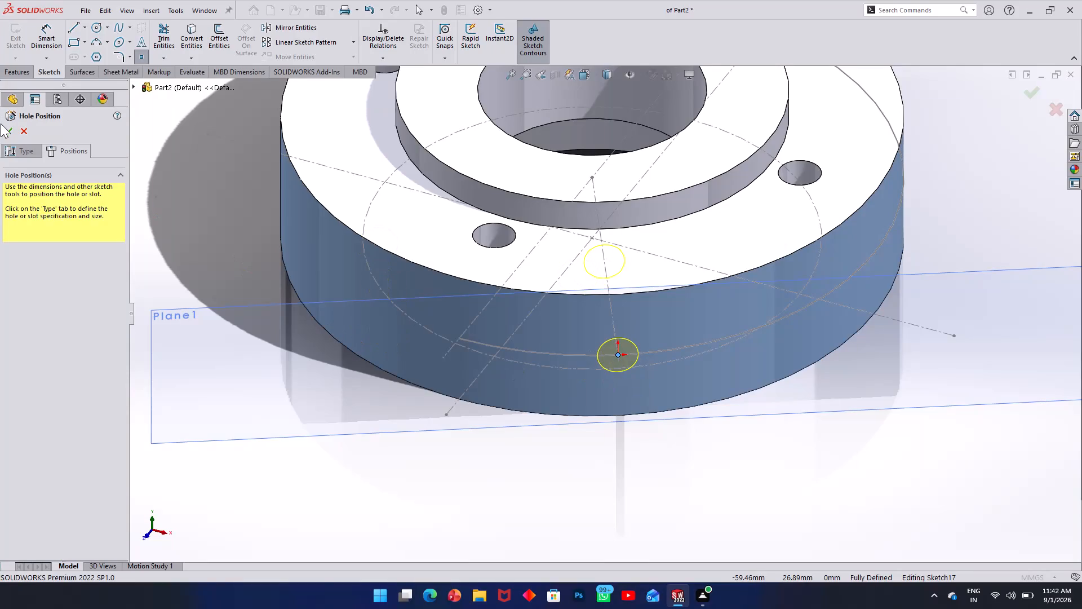
{"action": "left_click", "coordinate": [7, 127]}
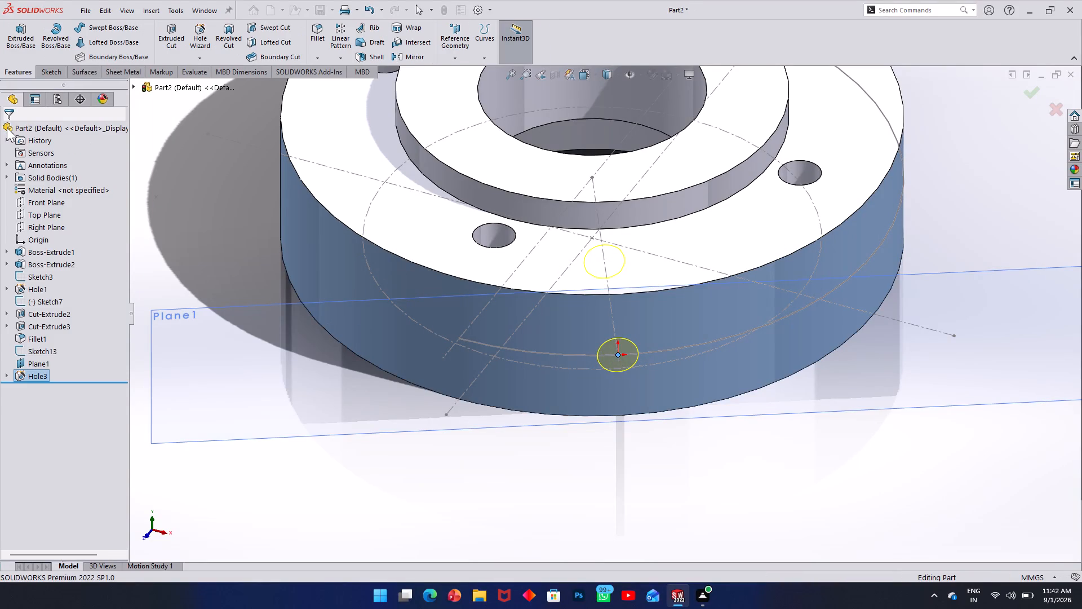
{"action": "left_click", "coordinate": [496, 438]}
{"action": "middle_click_drag", "start_coordinate": [511, 225], "coordinate": [701, 307]}
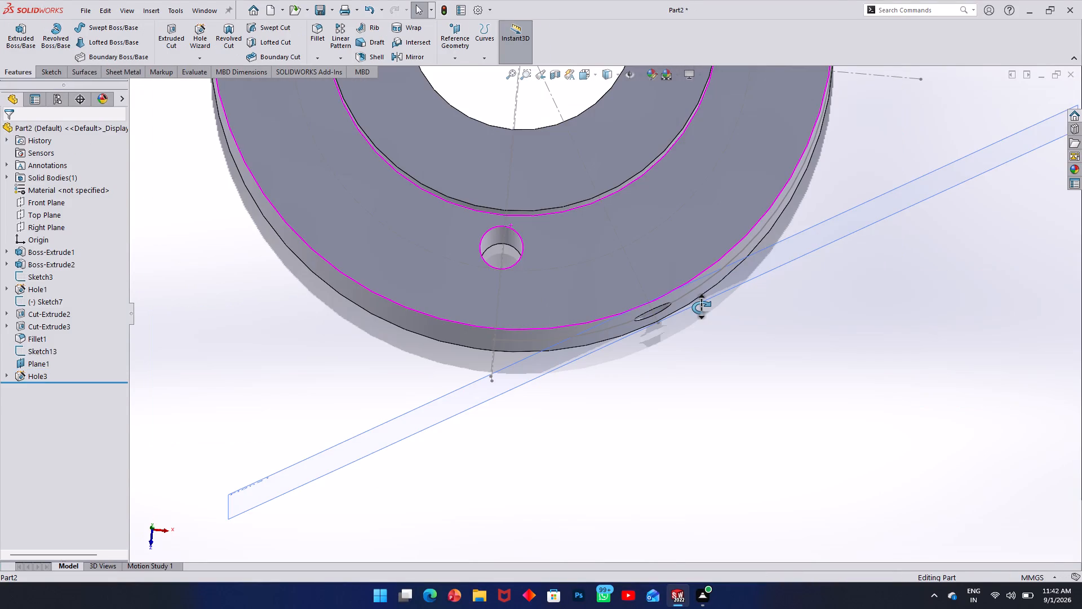
{"action": "middle_click_drag", "start_coordinate": [701, 307], "coordinate": [686, 0]}
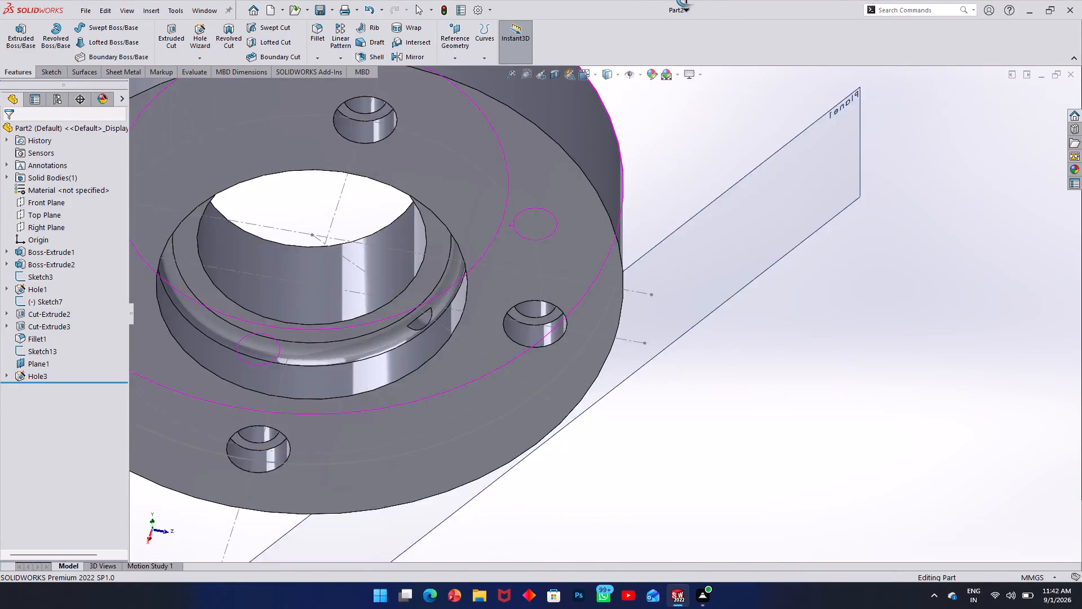
{"action": "middle_click_drag", "start_coordinate": [686, 0], "coordinate": [653, 18]}
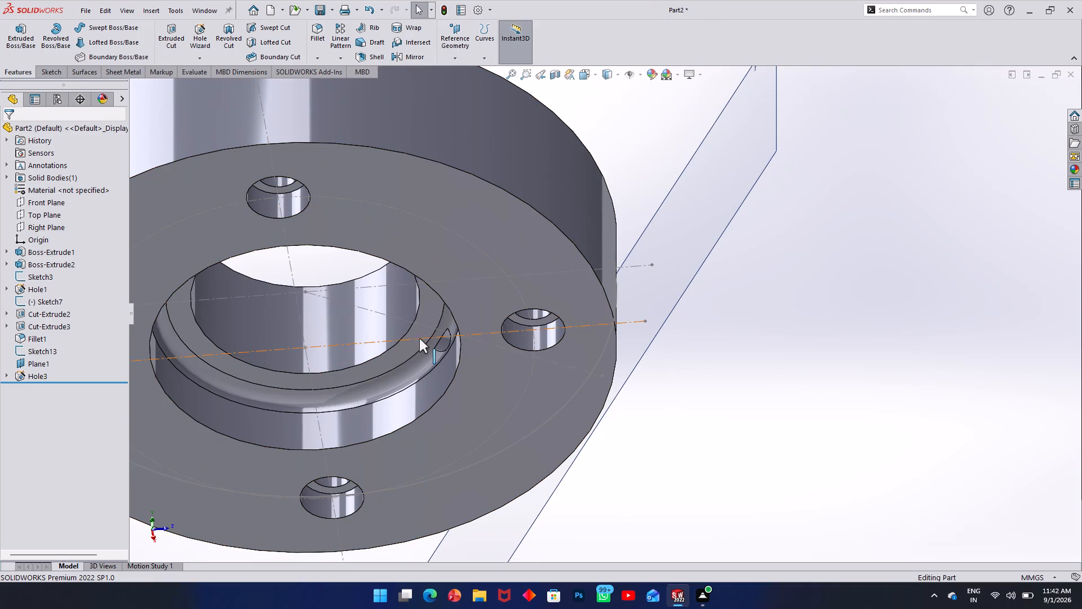
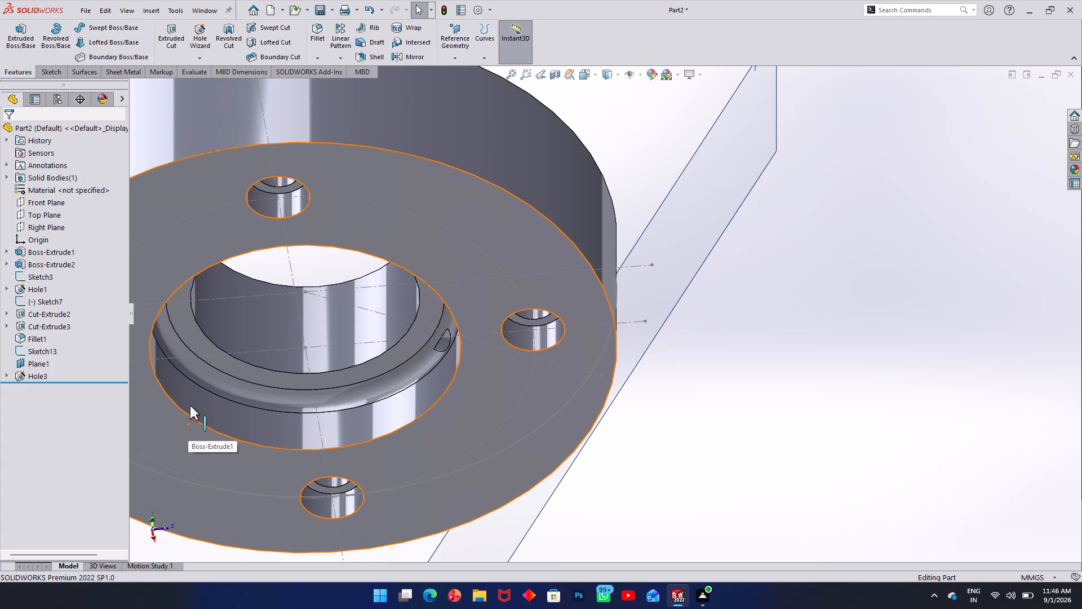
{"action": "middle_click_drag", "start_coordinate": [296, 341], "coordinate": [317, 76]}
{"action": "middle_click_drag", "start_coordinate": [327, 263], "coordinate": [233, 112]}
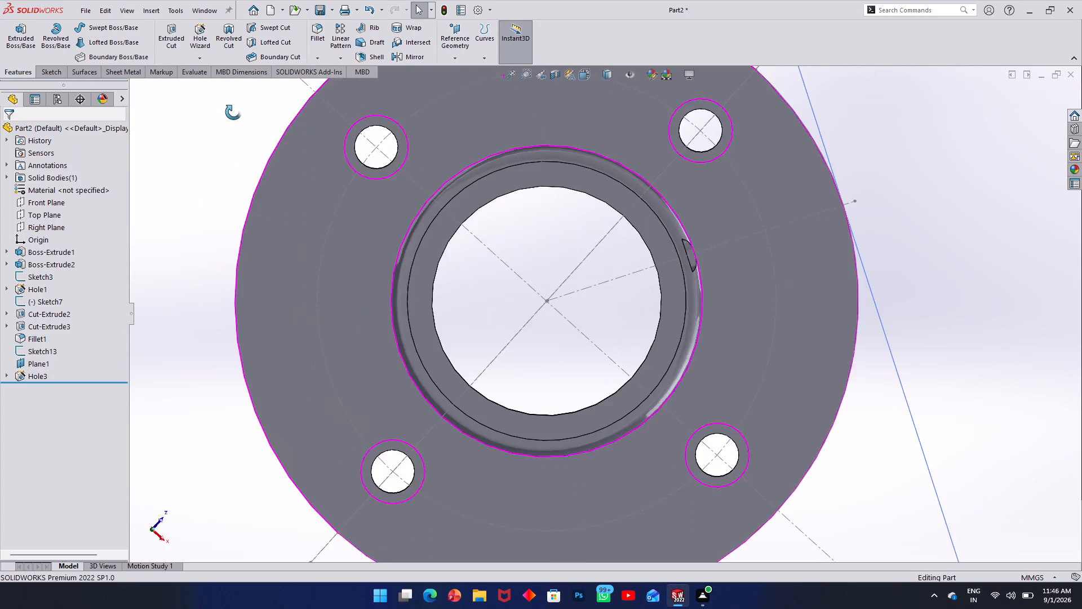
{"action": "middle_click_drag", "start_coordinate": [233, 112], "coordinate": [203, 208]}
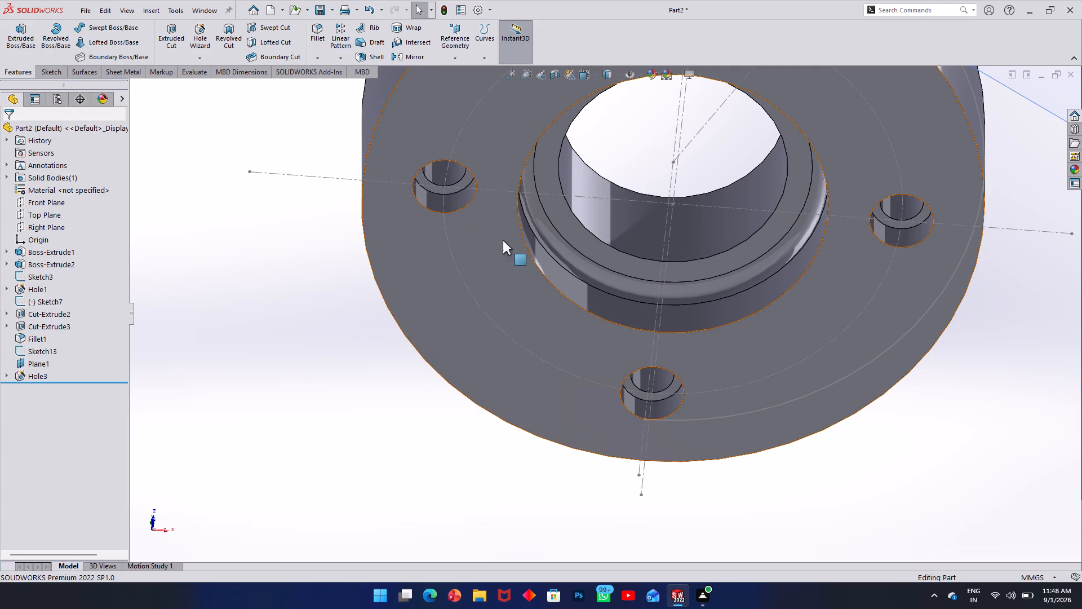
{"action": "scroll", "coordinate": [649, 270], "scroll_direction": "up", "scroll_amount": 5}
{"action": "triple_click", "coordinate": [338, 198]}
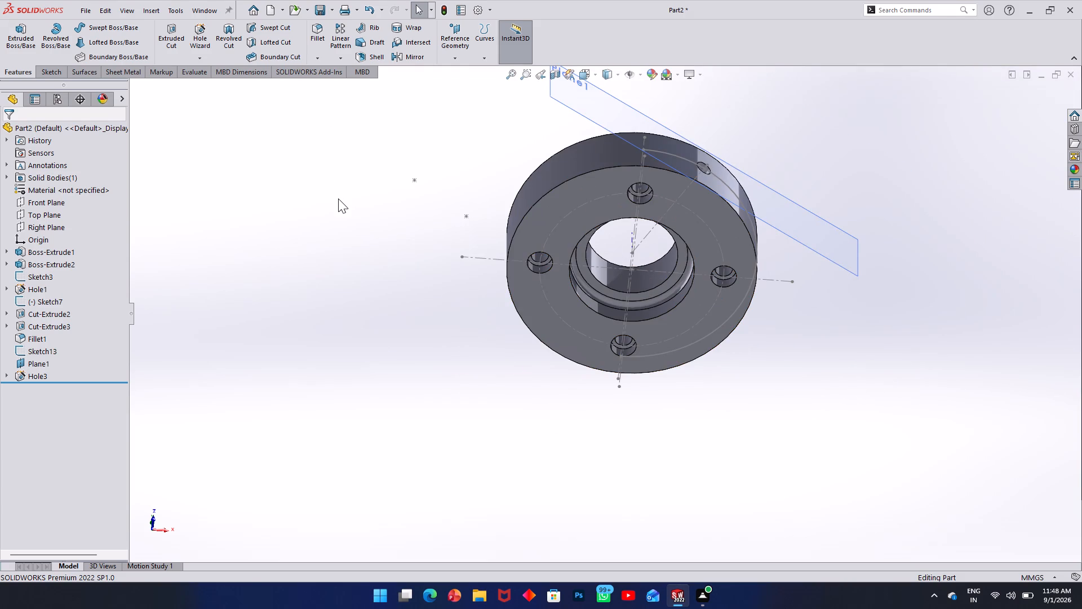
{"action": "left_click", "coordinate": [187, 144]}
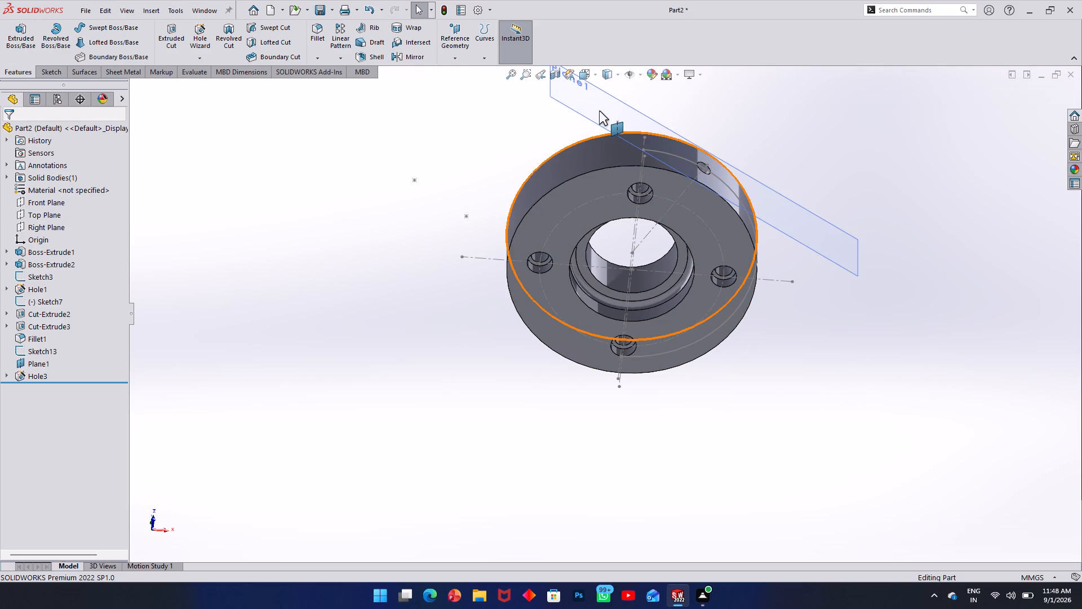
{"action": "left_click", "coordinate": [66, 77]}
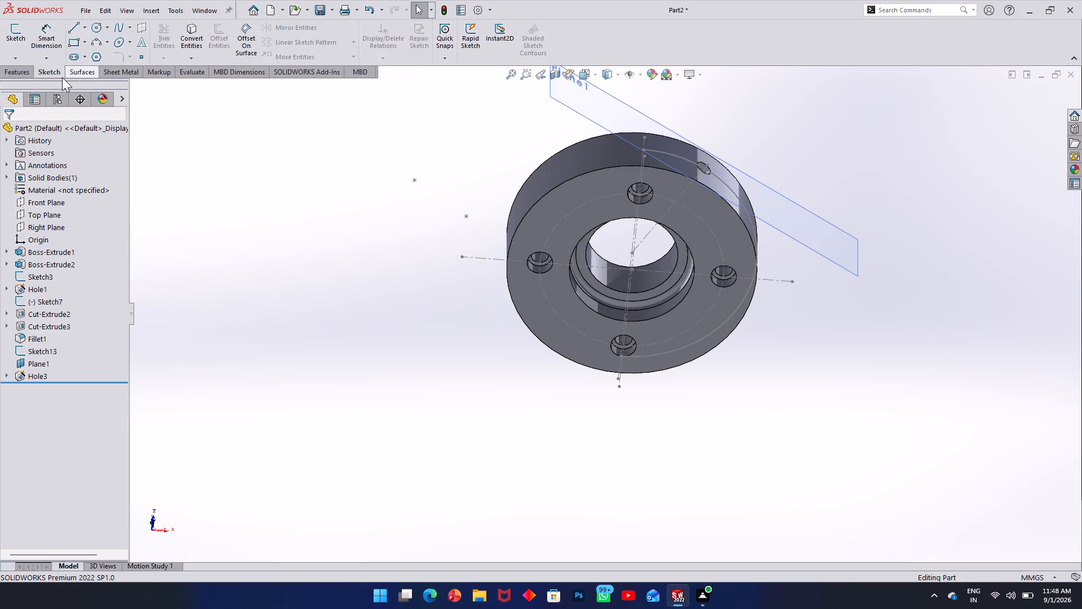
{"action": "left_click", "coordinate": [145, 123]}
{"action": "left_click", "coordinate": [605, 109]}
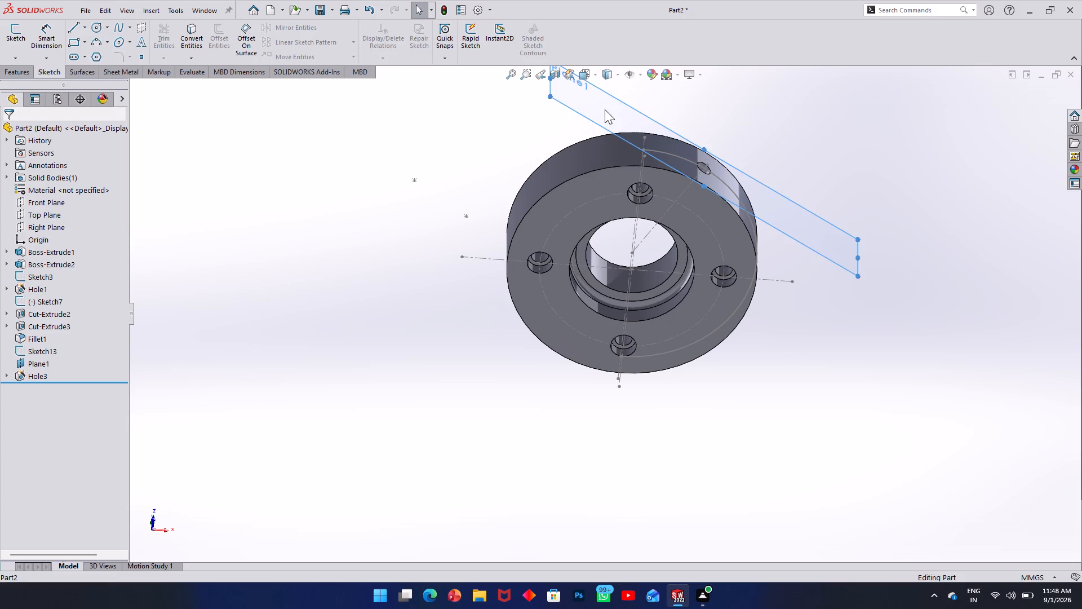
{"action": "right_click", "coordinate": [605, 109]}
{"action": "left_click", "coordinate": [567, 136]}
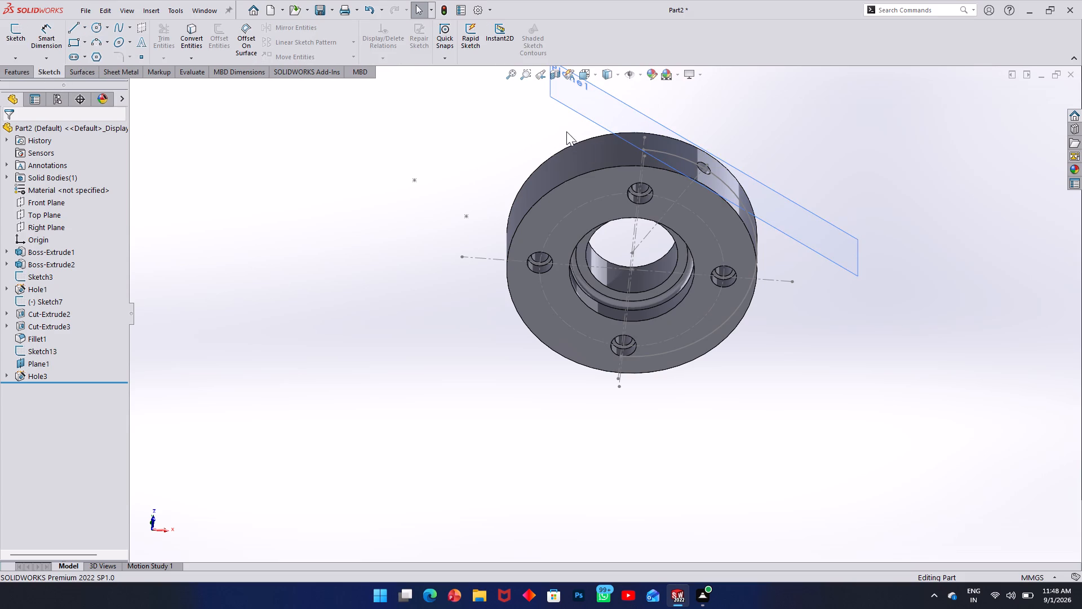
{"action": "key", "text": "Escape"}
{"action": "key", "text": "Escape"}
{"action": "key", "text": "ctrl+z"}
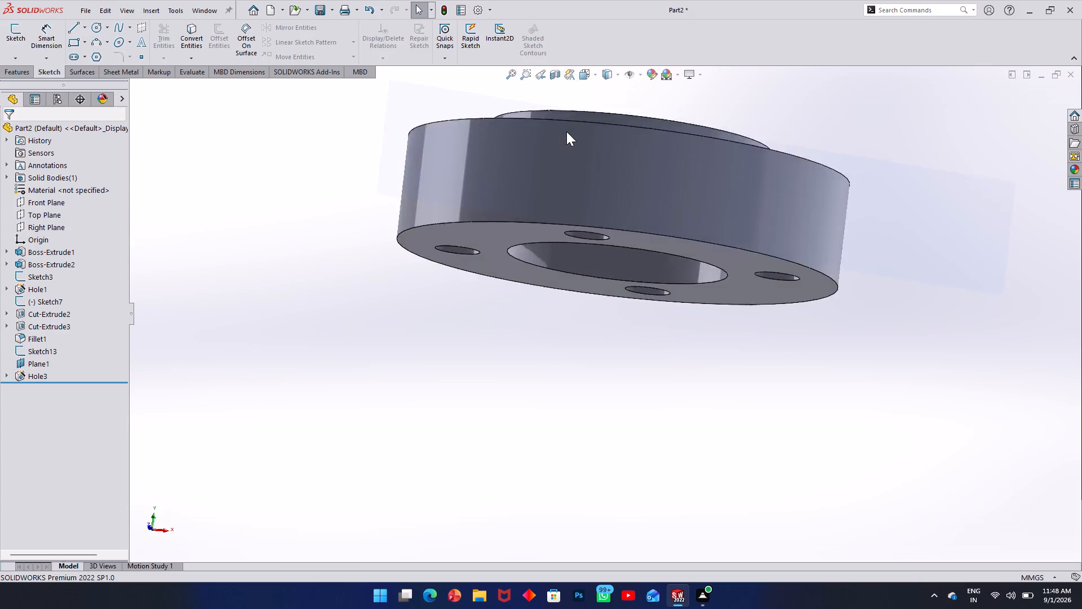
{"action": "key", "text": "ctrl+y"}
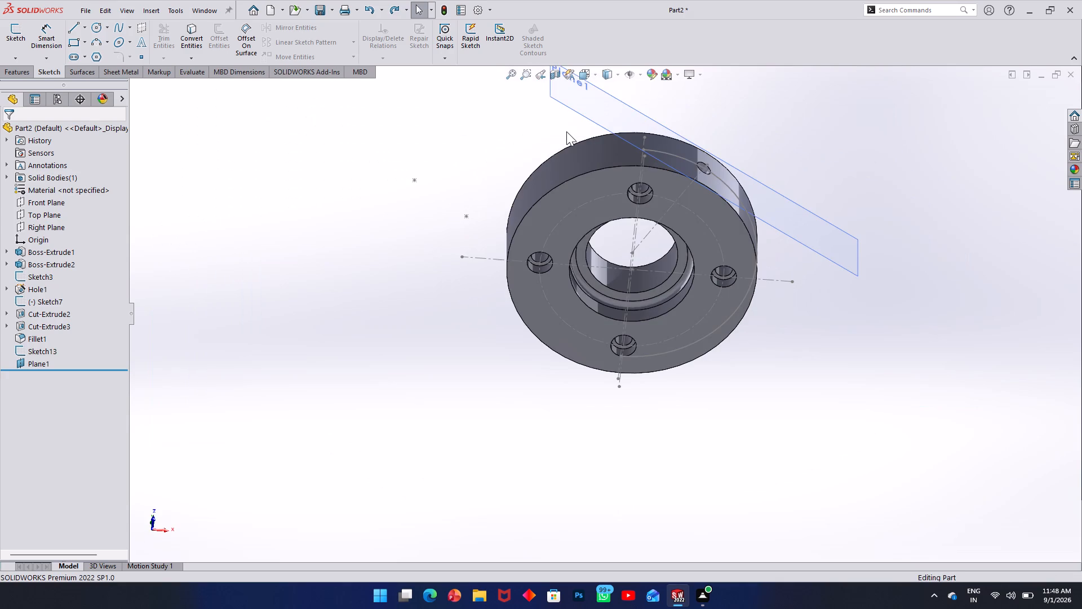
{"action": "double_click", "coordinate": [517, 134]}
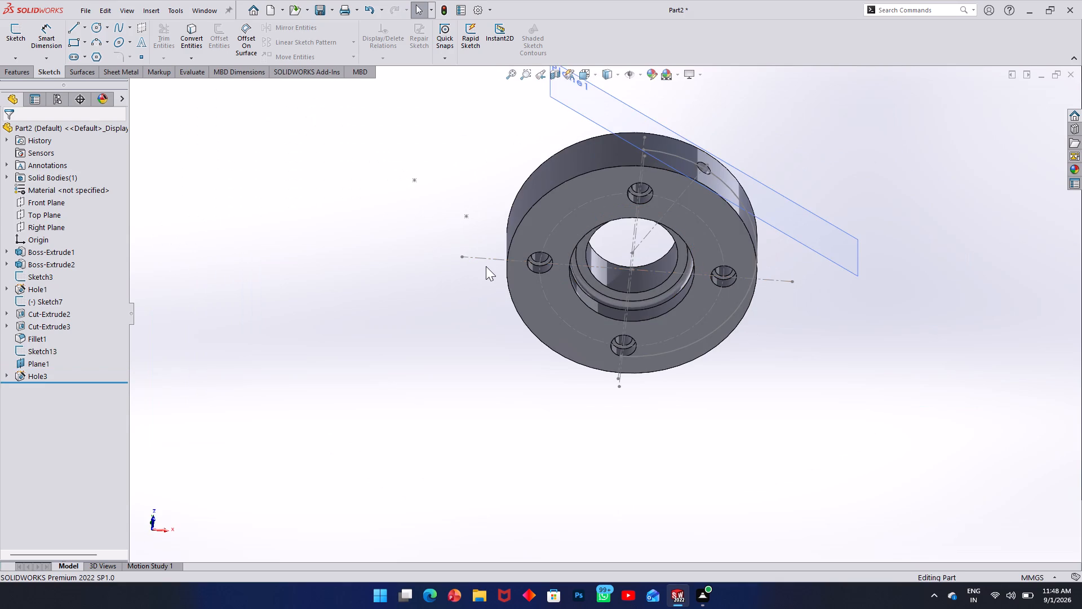
Hide the 30° line sketch and the construction sketch with the bolt circle and centrelines.
{"action": "right_click", "coordinate": [43, 350]}
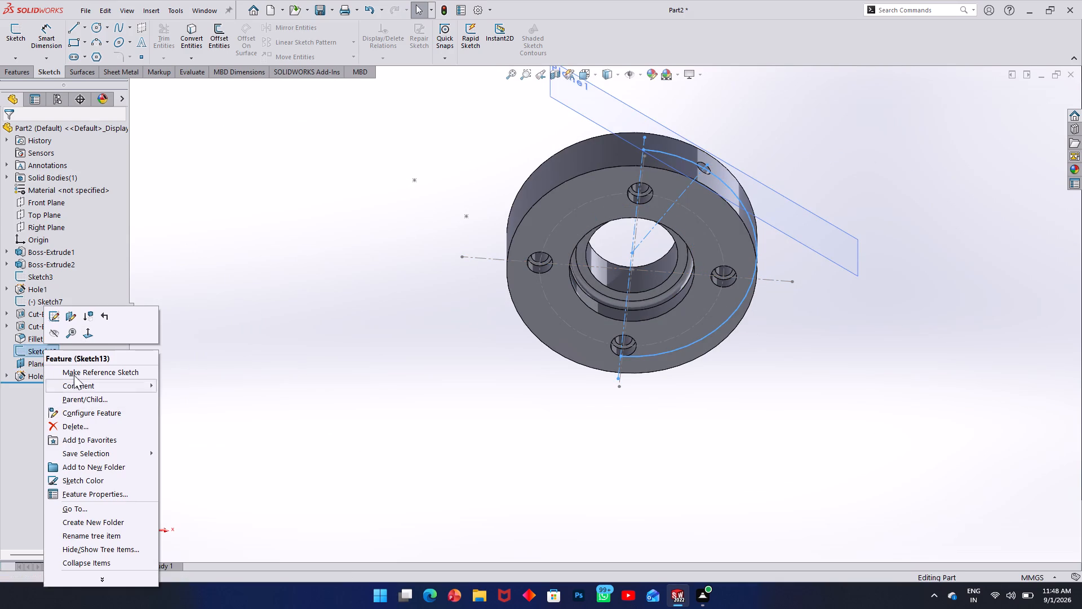
{"action": "left_click", "coordinate": [57, 338]}
{"action": "left_click", "coordinate": [274, 306]}
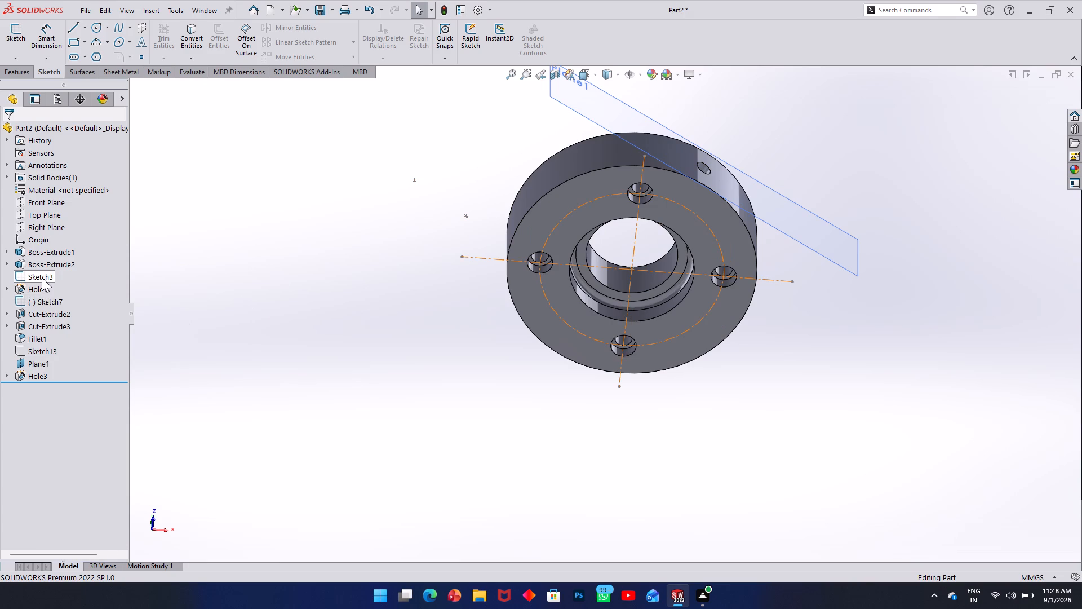
{"action": "right_click", "coordinate": [42, 277]}
{"action": "left_click", "coordinate": [54, 264]}
{"action": "left_click", "coordinate": [146, 273]}
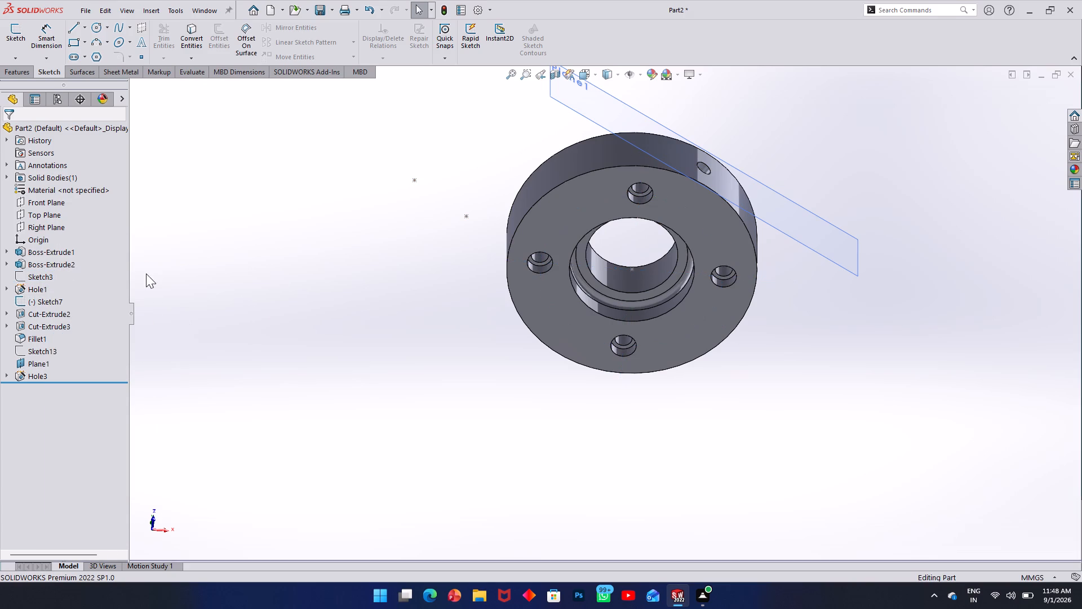
Hide the reference plane tangent to the flange's outer cylindrical face.
{"action": "right_click", "coordinate": [609, 128]}
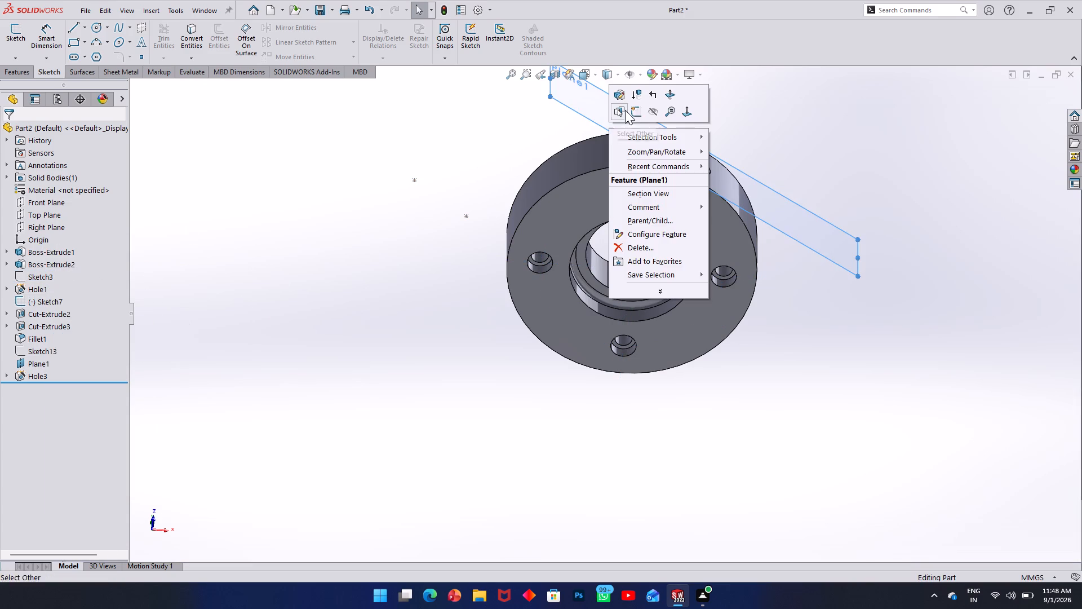
{"action": "left_click", "coordinate": [646, 111]}
{"action": "left_click", "coordinate": [469, 138]}
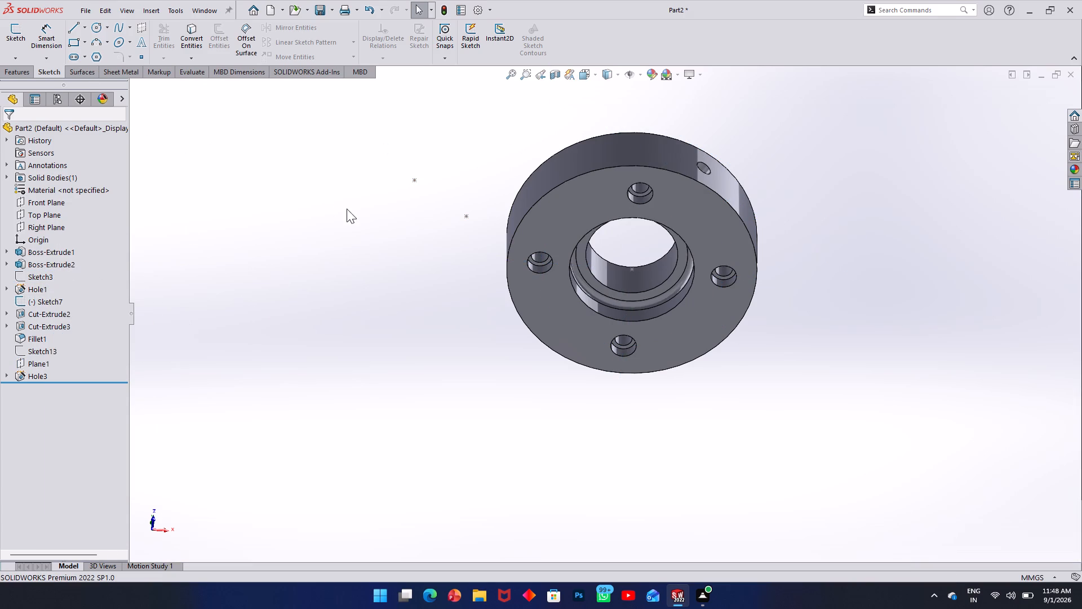
Delete the leftover sketch containing the two stray points beside the part.
{"action": "left_click", "coordinate": [464, 215]}
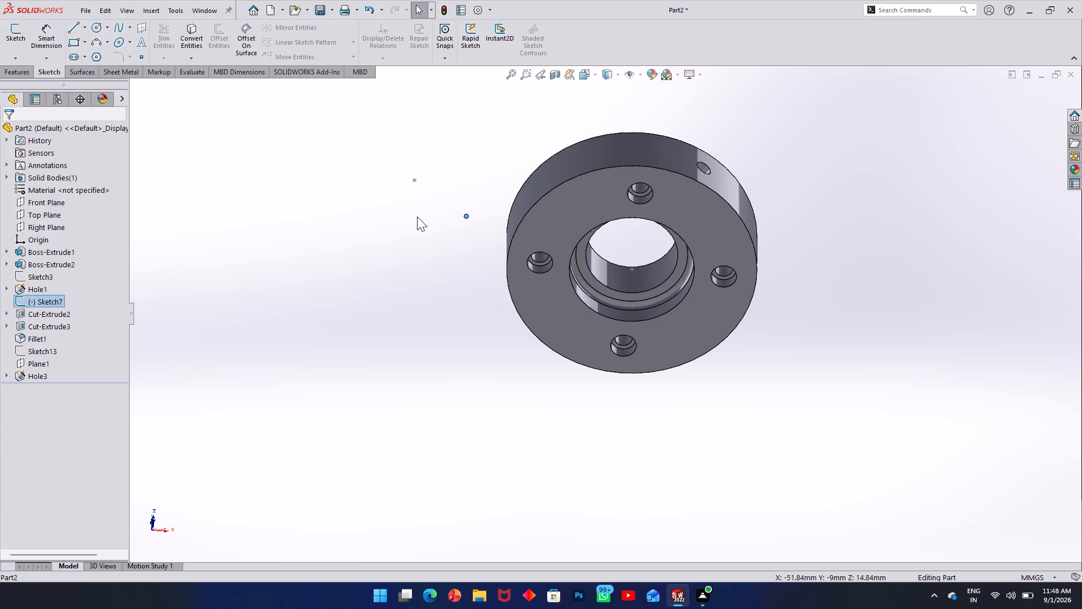
{"action": "key", "text": "Delete"}
{"action": "left_click", "coordinate": [595, 239]}
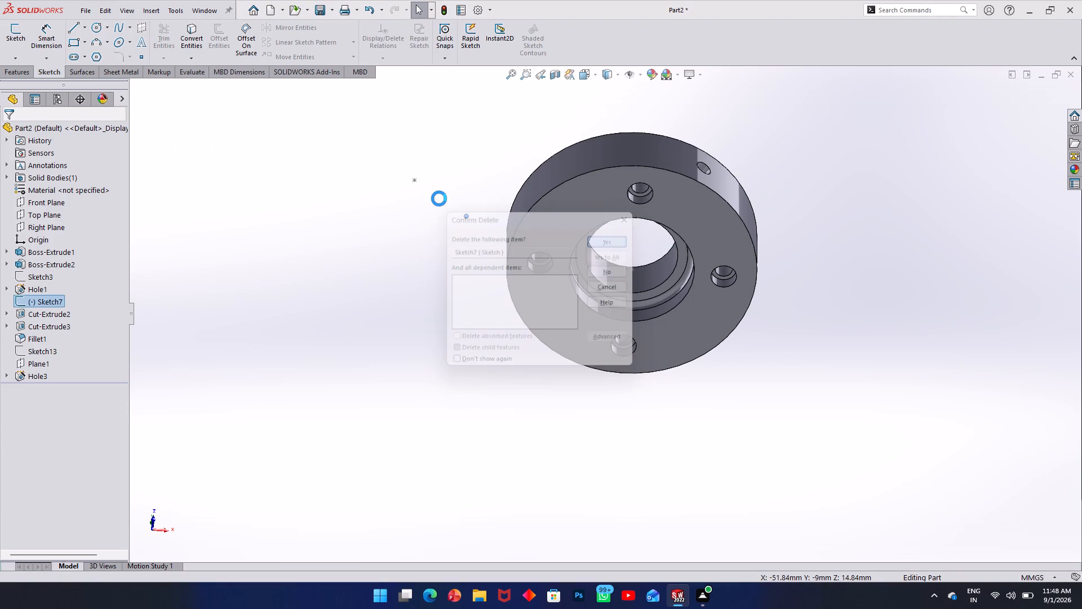
Examine the finished part from above and below, including its radial hole, counterbored holes and stepped bore.
{"action": "scroll", "coordinate": [445, 190], "scroll_direction": "up", "scroll_amount": 6}
{"action": "middle_click_drag", "start_coordinate": [645, 222], "coordinate": [453, 189]}
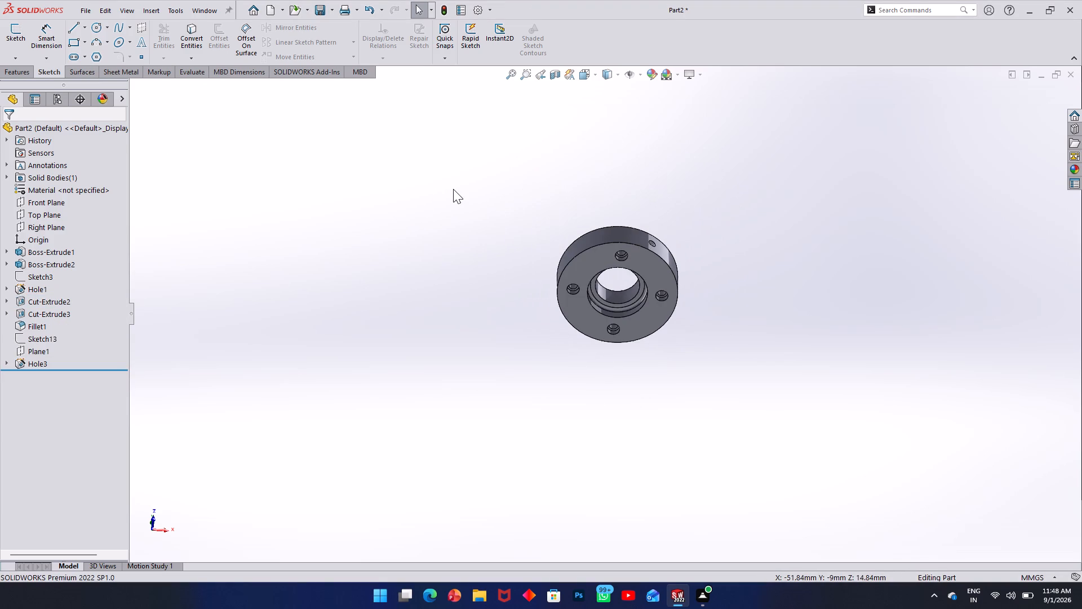
{"action": "middle_click_drag", "start_coordinate": [453, 189], "coordinate": [672, 490]}
{"action": "scroll", "coordinate": [648, 255], "scroll_direction": "down", "scroll_amount": 5}
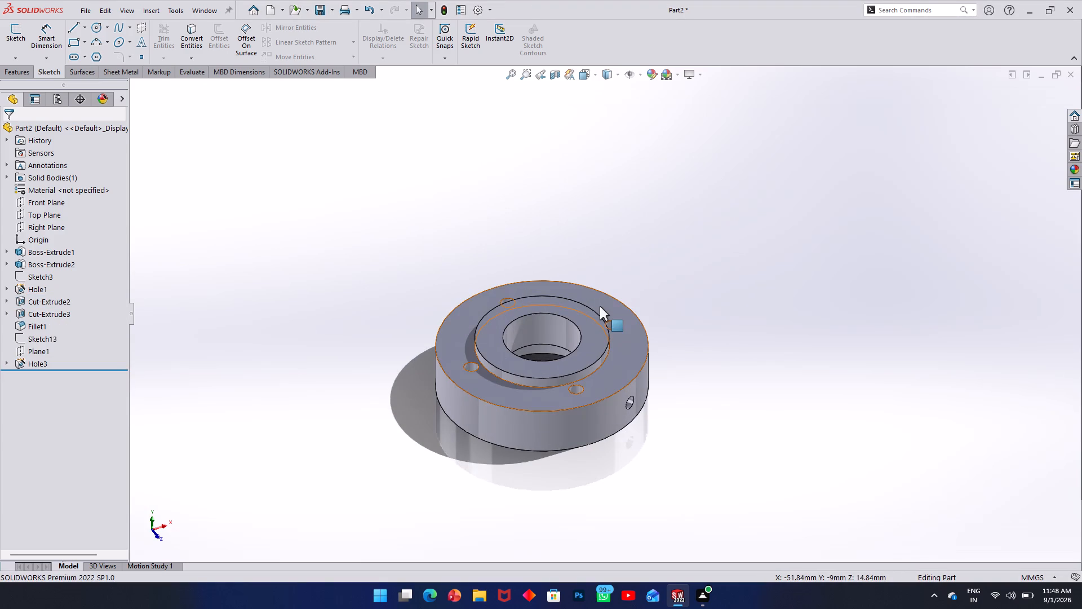
{"action": "middle_click_drag", "start_coordinate": [586, 312], "coordinate": [542, 73]}
{"action": "scroll", "coordinate": [542, 73], "scroll_direction": "up", "scroll_amount": 1}
{"action": "scroll", "coordinate": [562, 198], "scroll_direction": "down", "scroll_amount": 2}
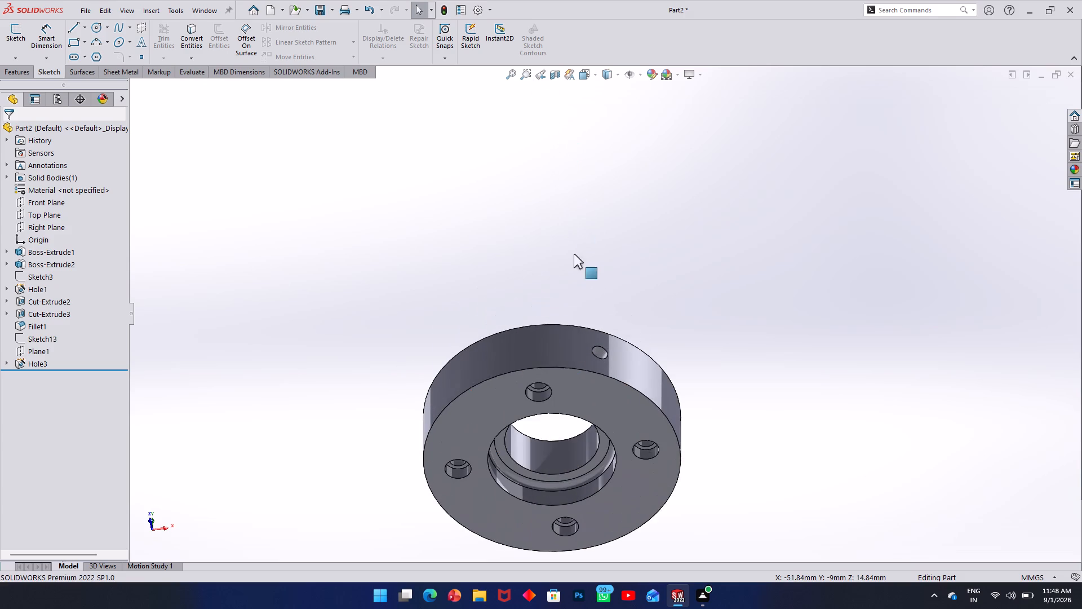
{"action": "scroll", "coordinate": [574, 254], "scroll_direction": "down", "scroll_amount": 1}
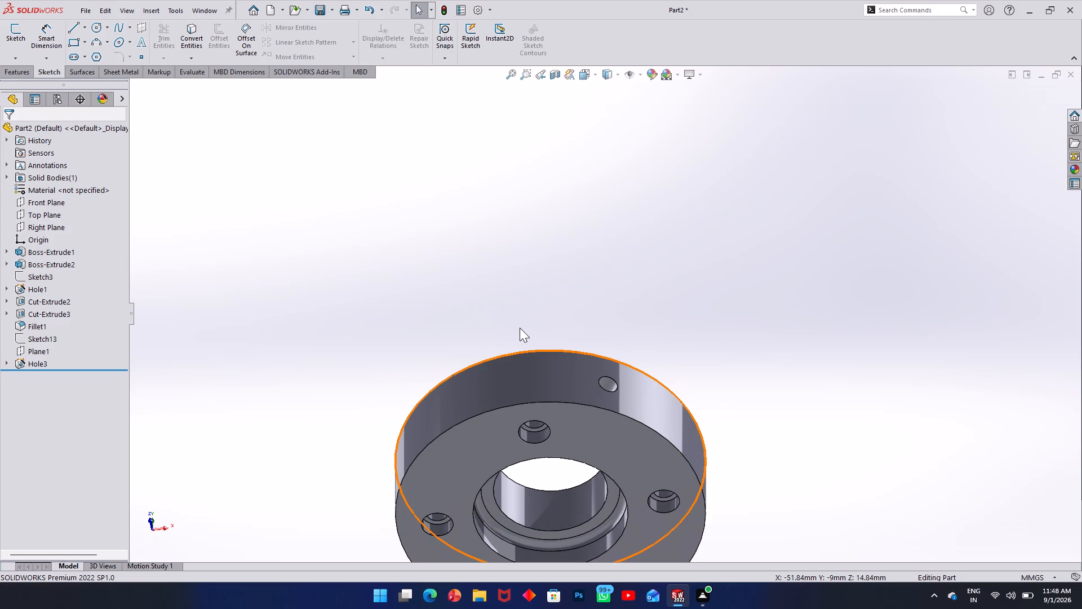
{"action": "middle_click_drag", "start_coordinate": [473, 372], "coordinate": [463, 278]}
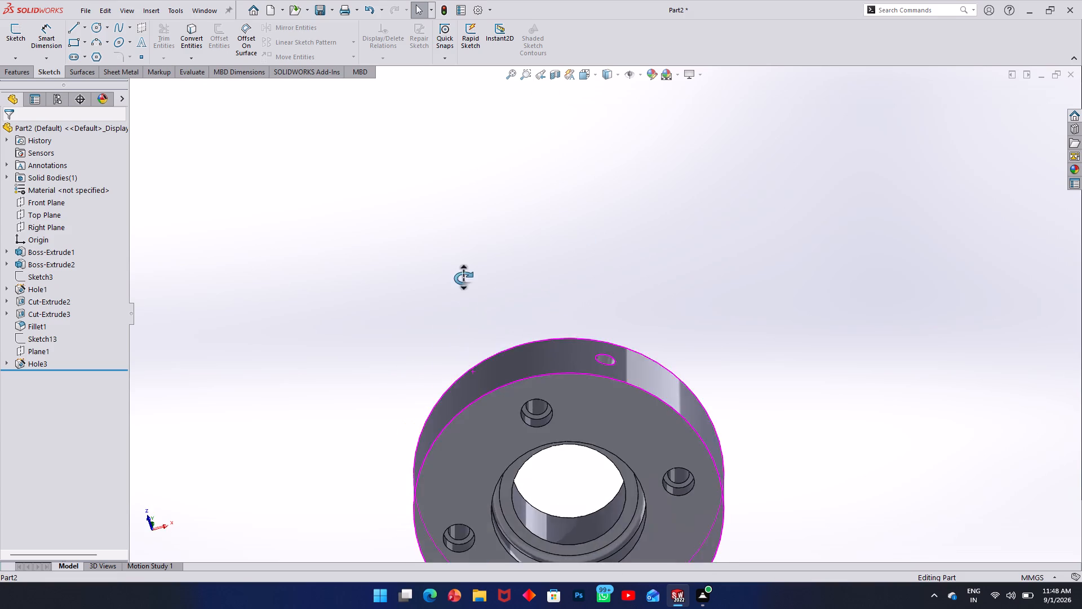
{"action": "middle_click_drag", "start_coordinate": [463, 278], "coordinate": [463, 178]}
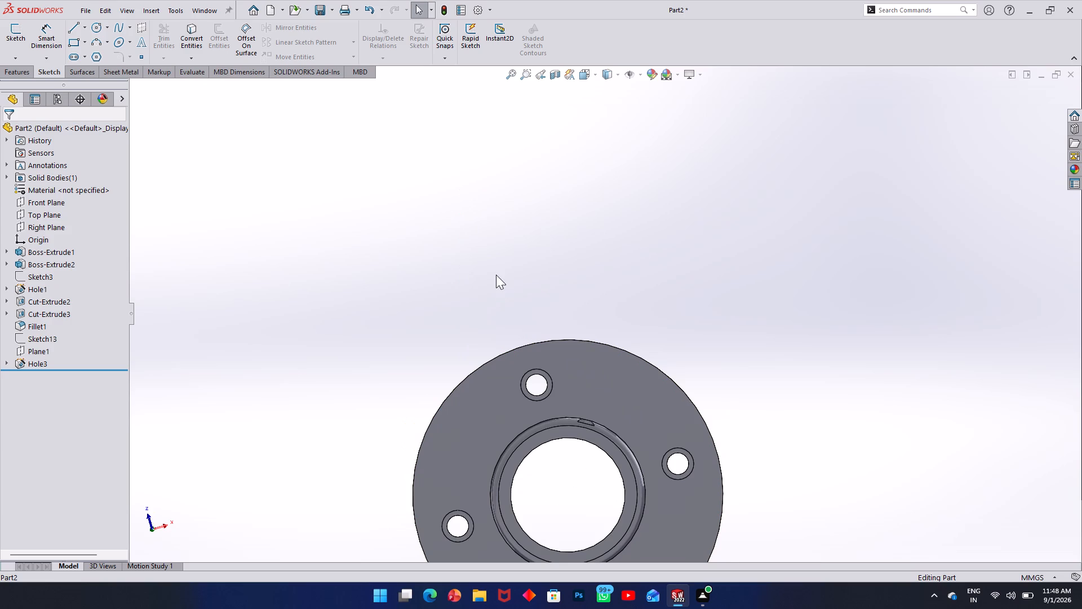
{"action": "middle_click_drag", "start_coordinate": [490, 294], "coordinate": [429, 343]}
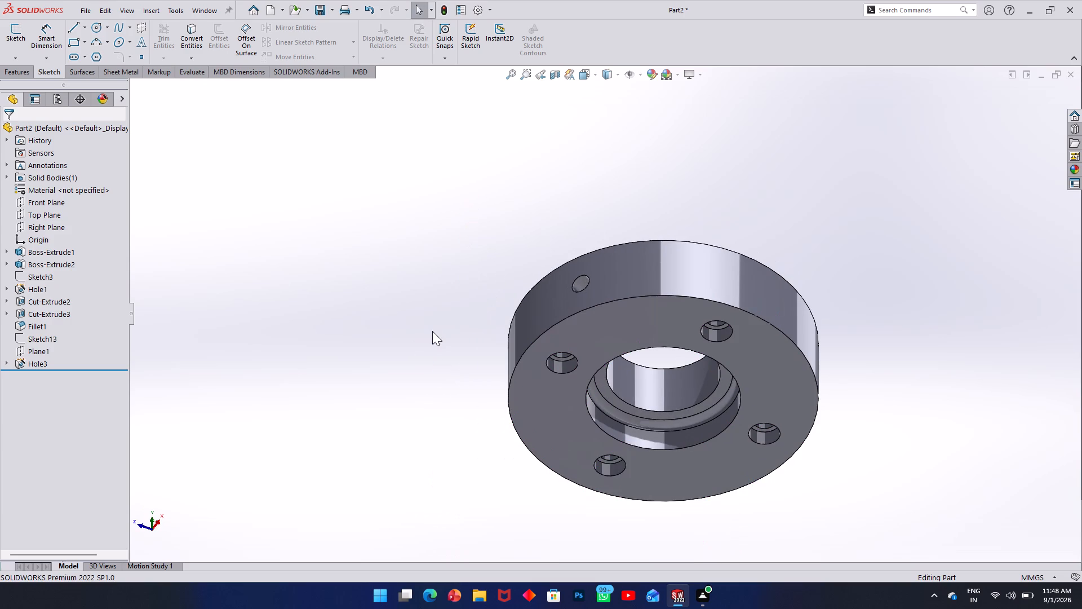
{"action": "left_click", "coordinate": [432, 330]}
Save the part in the Downloads folder as a SOLIDWORKS Part file named 1 Part 3d-2.
{"action": "key", "text": "ctrl+s"}
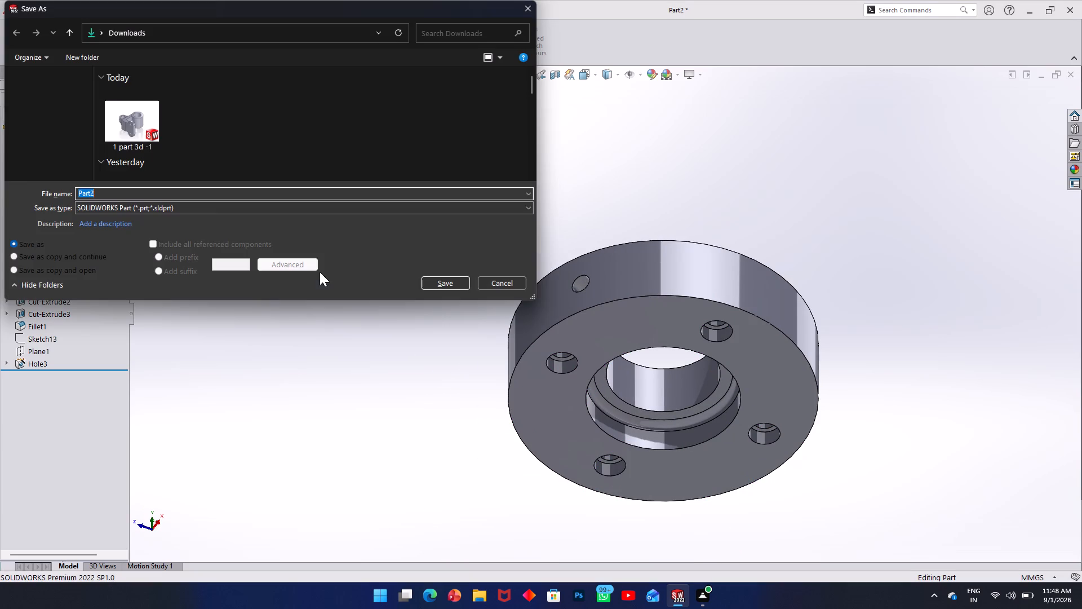
{"action": "left_click", "coordinate": [68, 191]}
{"action": "left_click", "coordinate": [73, 191]}
{"action": "left_click", "coordinate": [74, 191]}
{"action": "left_click_drag", "start_coordinate": [101, 192], "coordinate": [106, 193]}
{"action": "left_click", "coordinate": [110, 193]}
{"action": "left_click", "coordinate": [100, 192]}
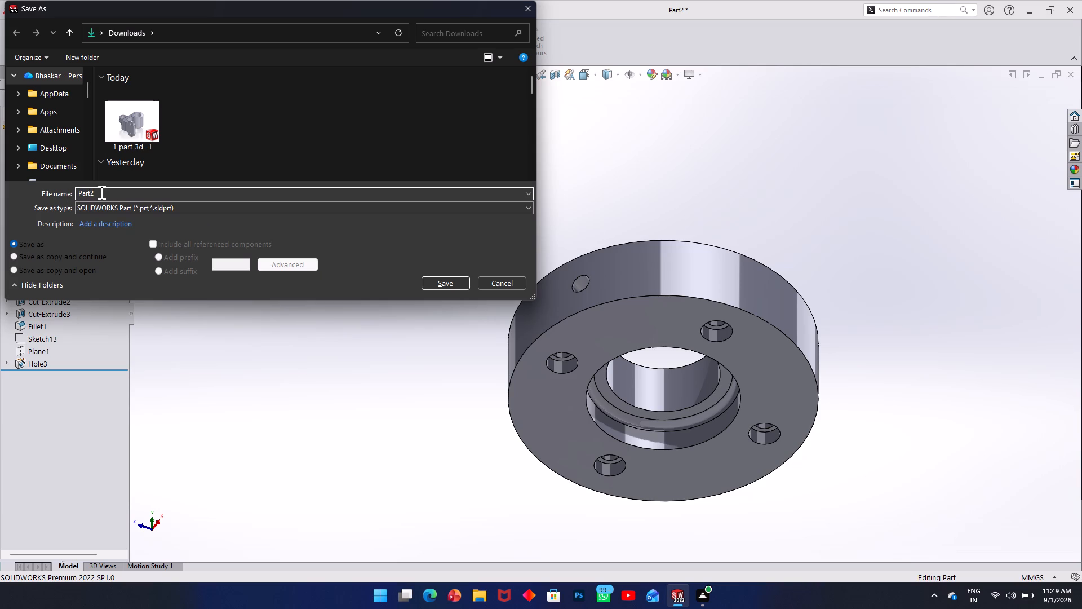
{"action": "left_click", "coordinate": [74, 193]}
{"action": "left_click", "coordinate": [81, 193]}
{"action": "left_click_drag", "start_coordinate": [87, 193], "coordinate": [74, 193]}
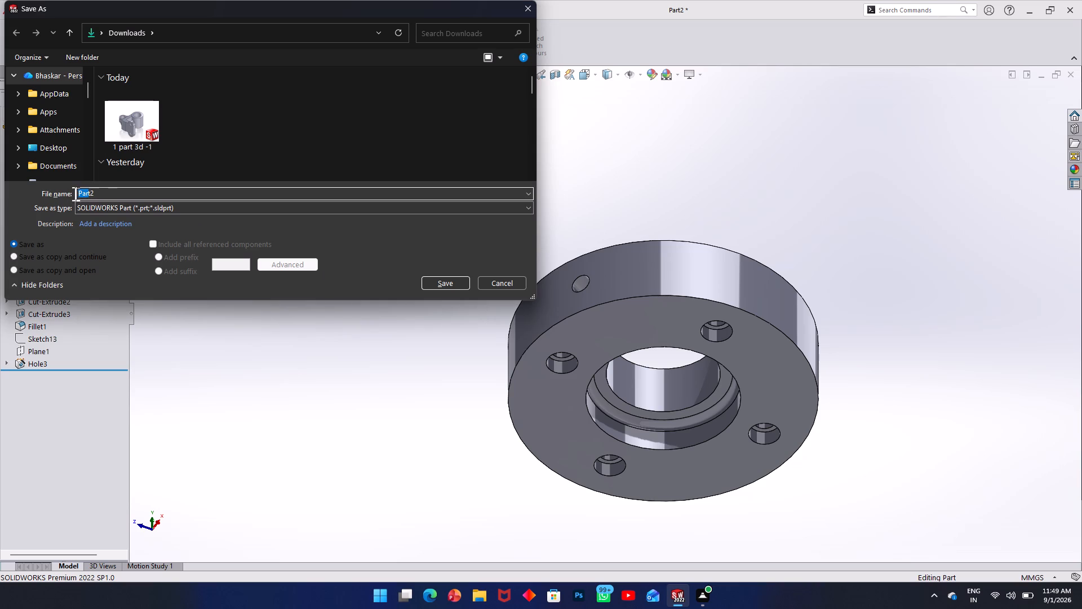
{"action": "left_click_drag", "start_coordinate": [74, 193], "coordinate": [67, 193]}
{"action": "left_click", "coordinate": [80, 194]}
{"action": "key", "text": "1"}
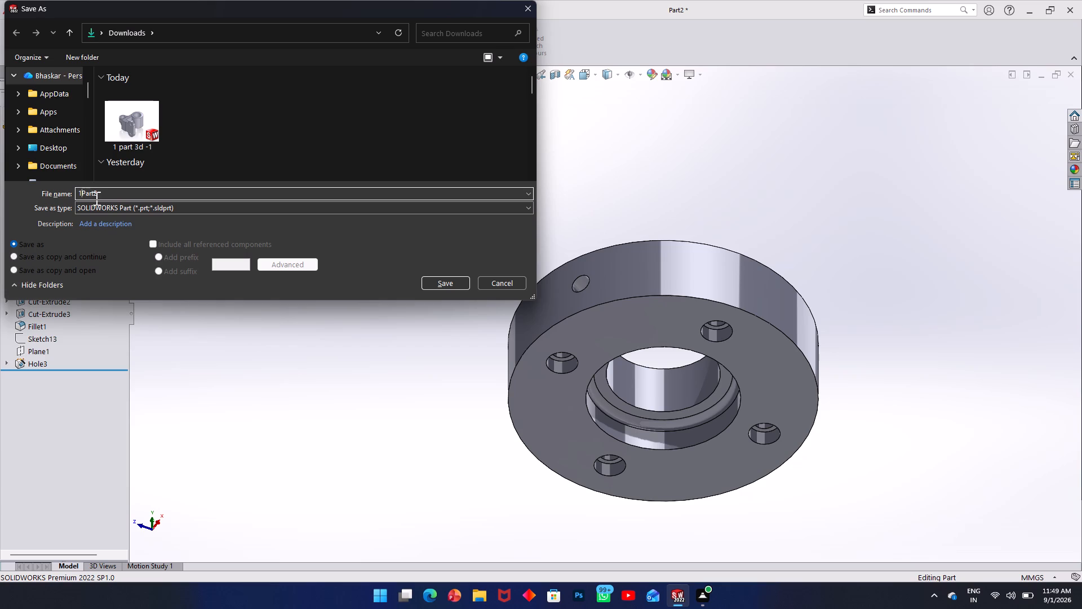
{"action": "key", "text": "space"}
{"action": "left_click", "coordinate": [113, 195]}
{"action": "key", "text": "BackSpace"}
{"action": "key", "text": "space"}
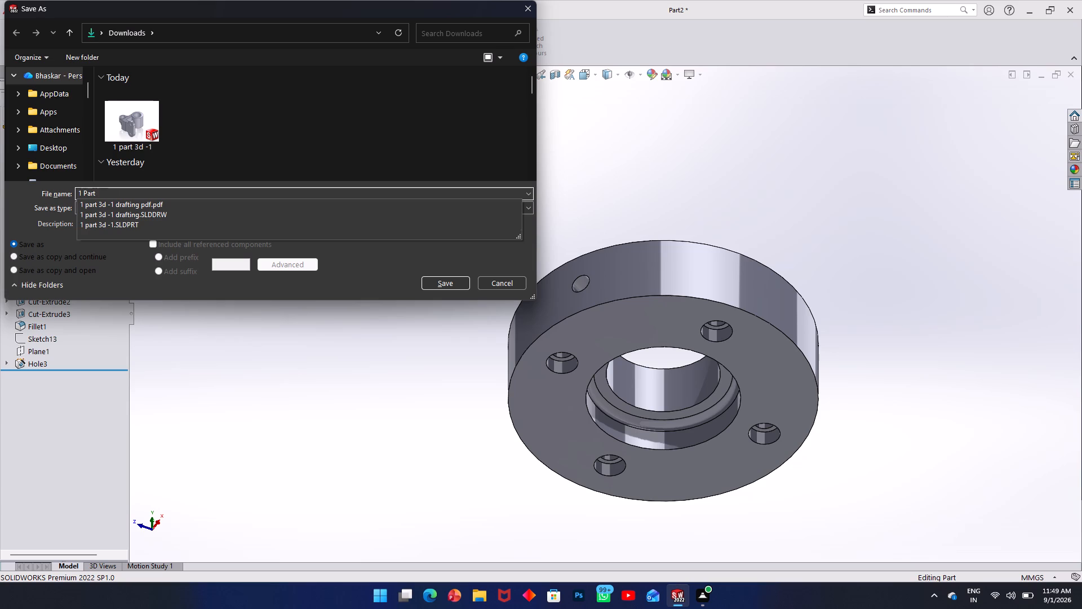
{"action": "type", "text": "3d"}
{"action": "key", "text": "minus"}
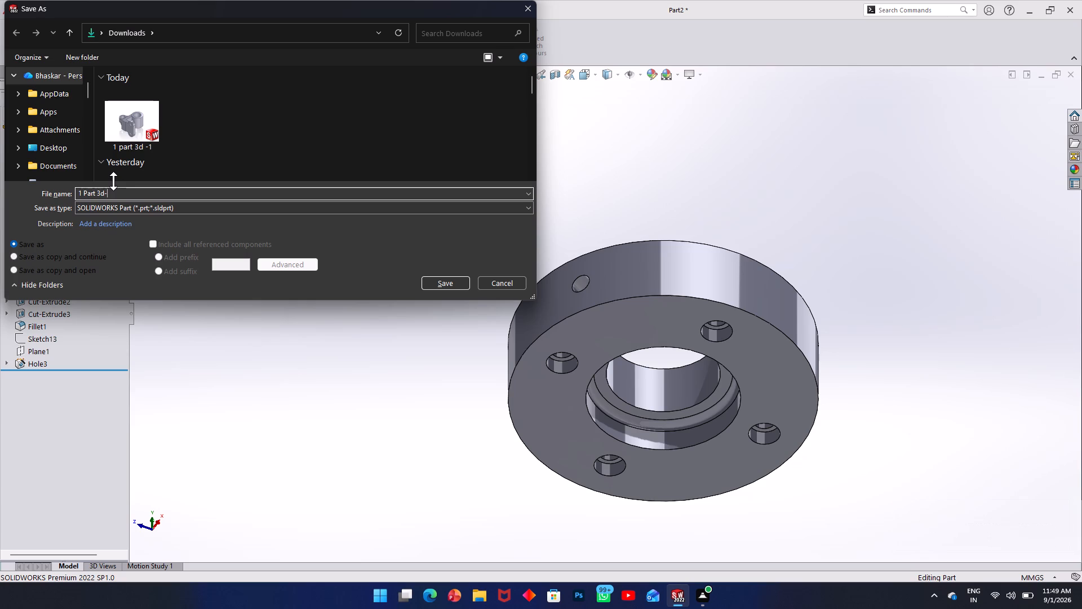
{"action": "key", "text": "2"}
{"action": "left_click", "coordinate": [459, 280]}
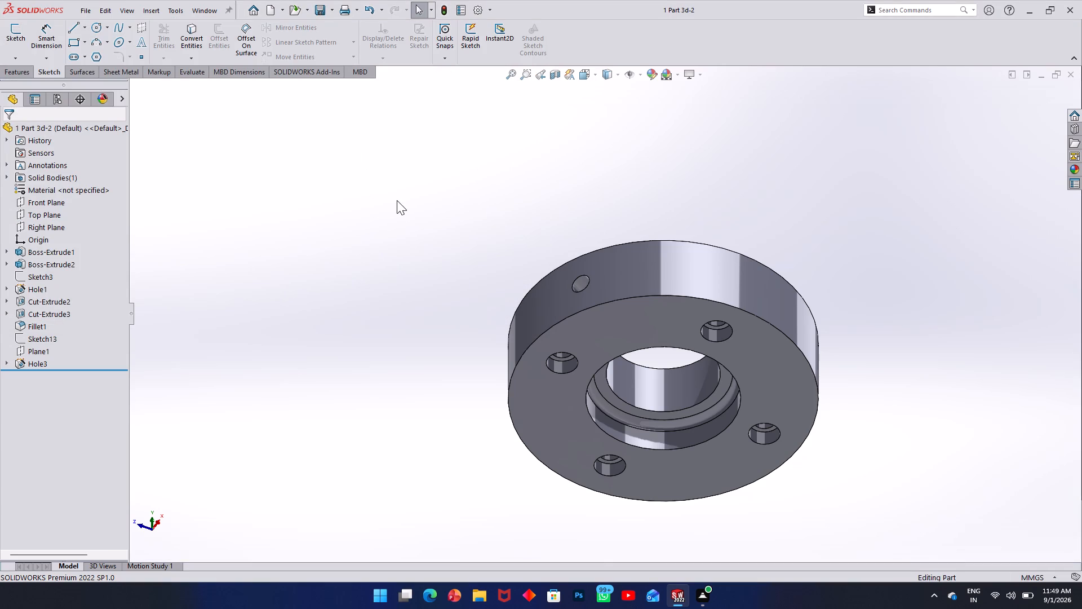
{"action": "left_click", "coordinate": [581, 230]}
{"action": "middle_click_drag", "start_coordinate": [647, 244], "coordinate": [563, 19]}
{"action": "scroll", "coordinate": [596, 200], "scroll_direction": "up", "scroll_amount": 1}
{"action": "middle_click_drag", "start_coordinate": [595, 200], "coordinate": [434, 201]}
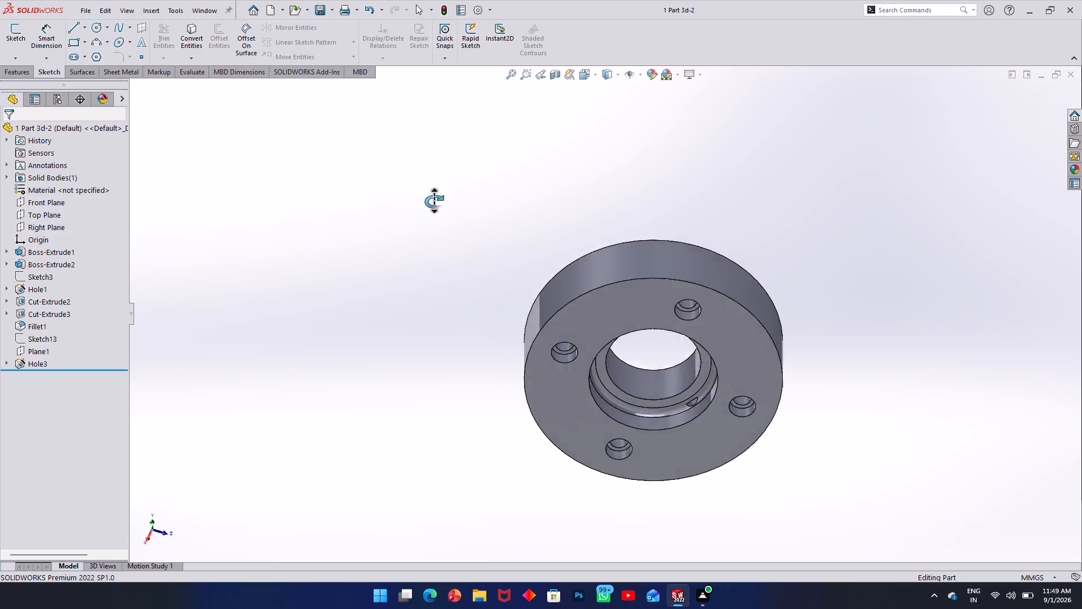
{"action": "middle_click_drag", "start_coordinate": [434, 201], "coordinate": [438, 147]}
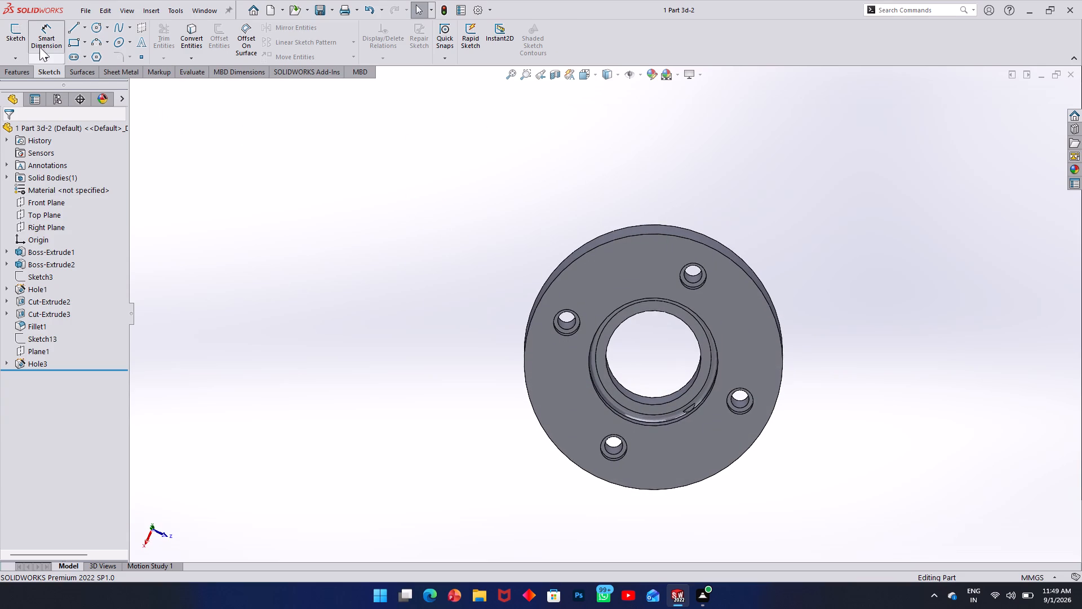
Make a new drawing from the part on a standard A0 (ISO) sheet with the sheet format displayed.
{"action": "left_click", "coordinate": [91, 14]}
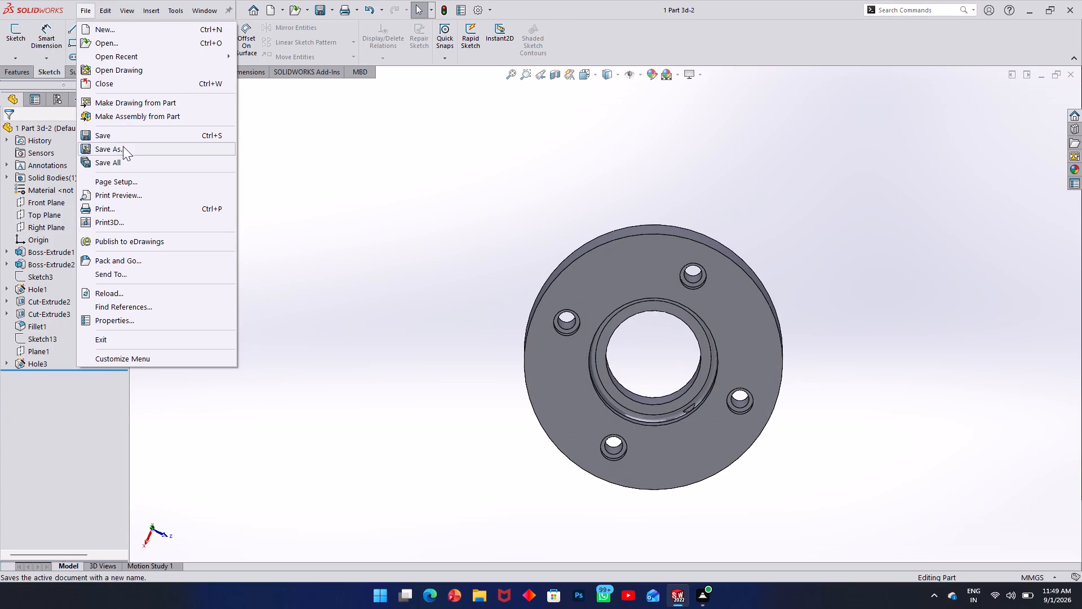
{"action": "left_click", "coordinate": [126, 103]}
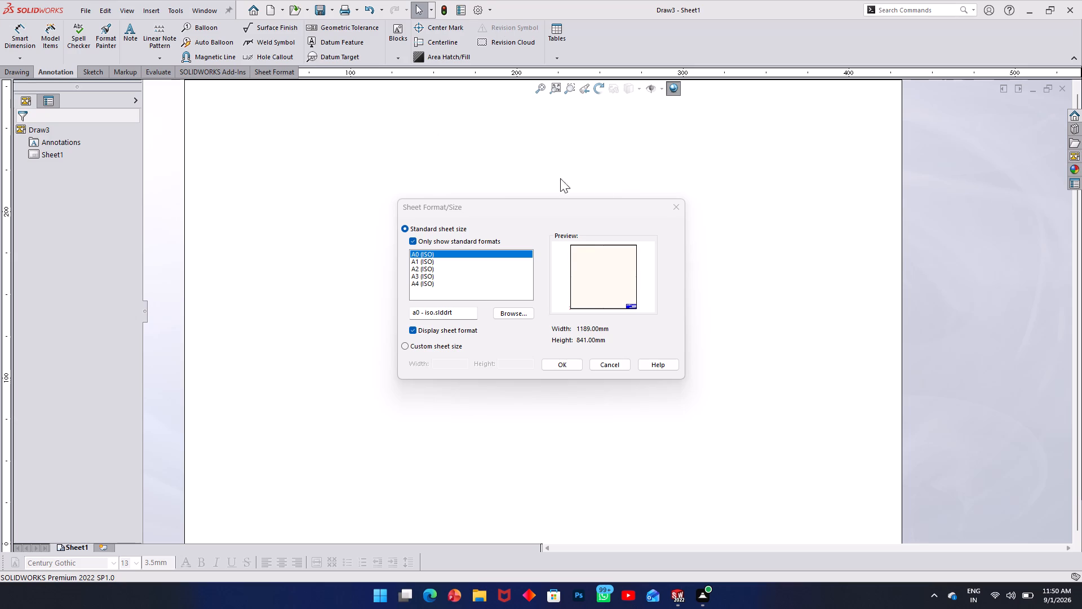
{"action": "left_click", "coordinate": [571, 364]}
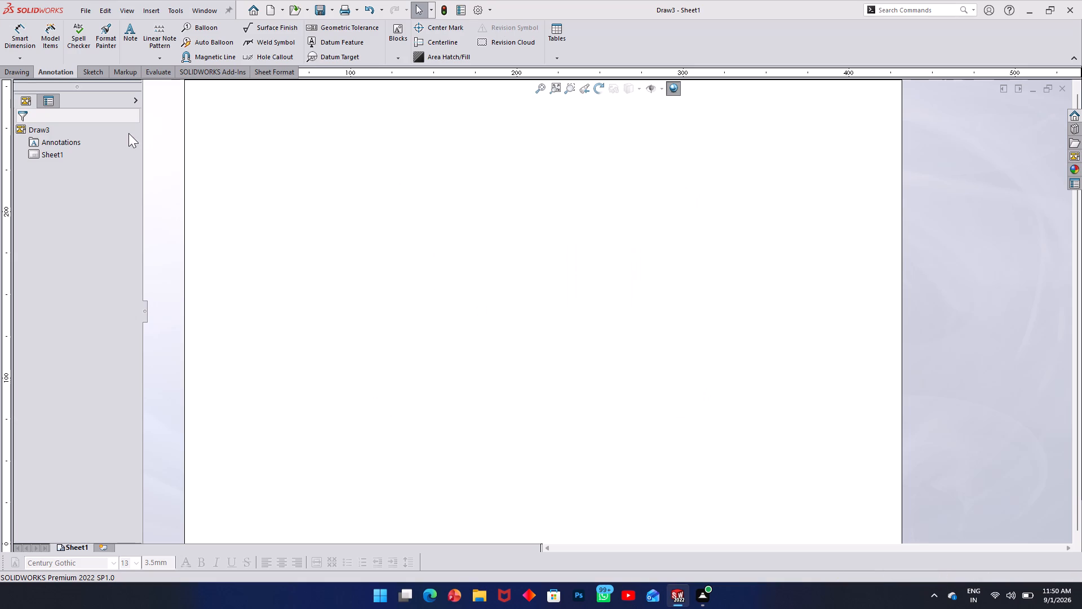
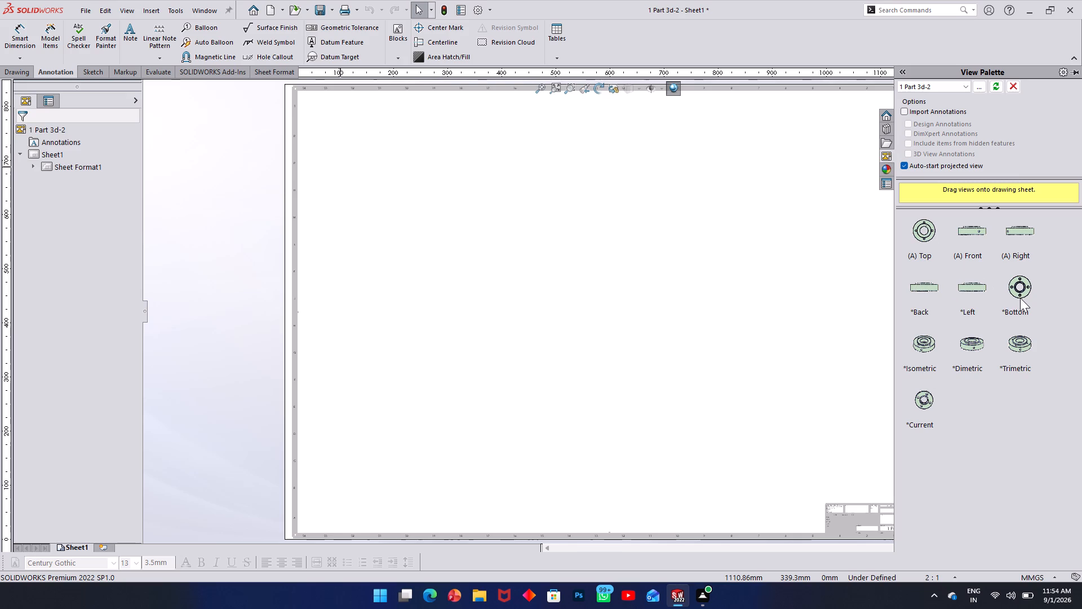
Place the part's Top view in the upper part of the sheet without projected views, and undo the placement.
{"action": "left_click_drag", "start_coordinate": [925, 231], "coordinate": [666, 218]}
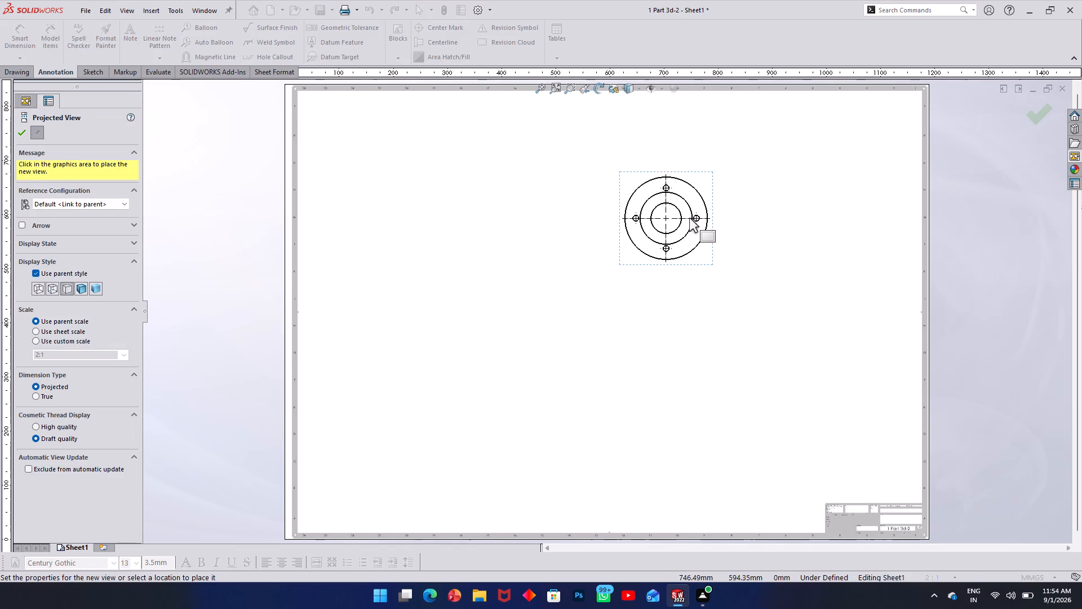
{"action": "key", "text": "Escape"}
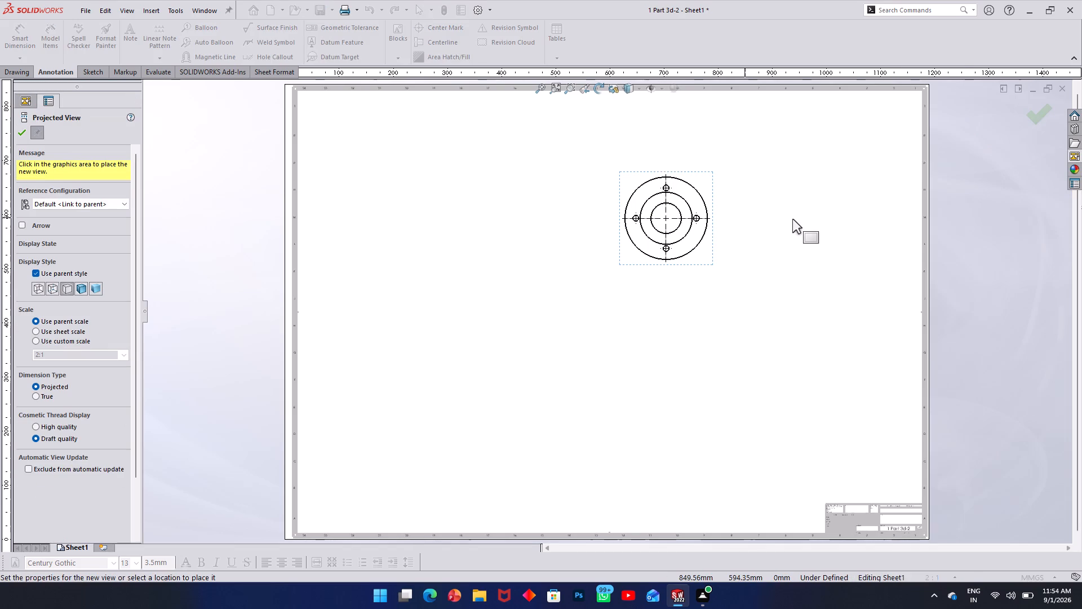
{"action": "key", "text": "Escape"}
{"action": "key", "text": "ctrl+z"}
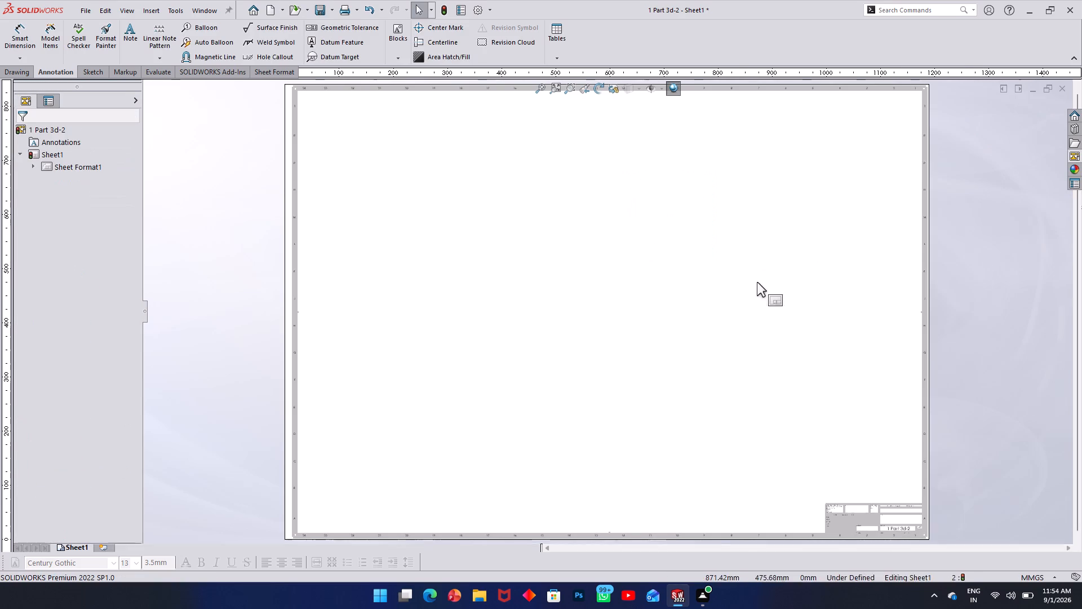
Place the part's Bottom view in the upper right area of the sheet, without adding any projected views.
{"action": "left_click", "coordinate": [1074, 147]}
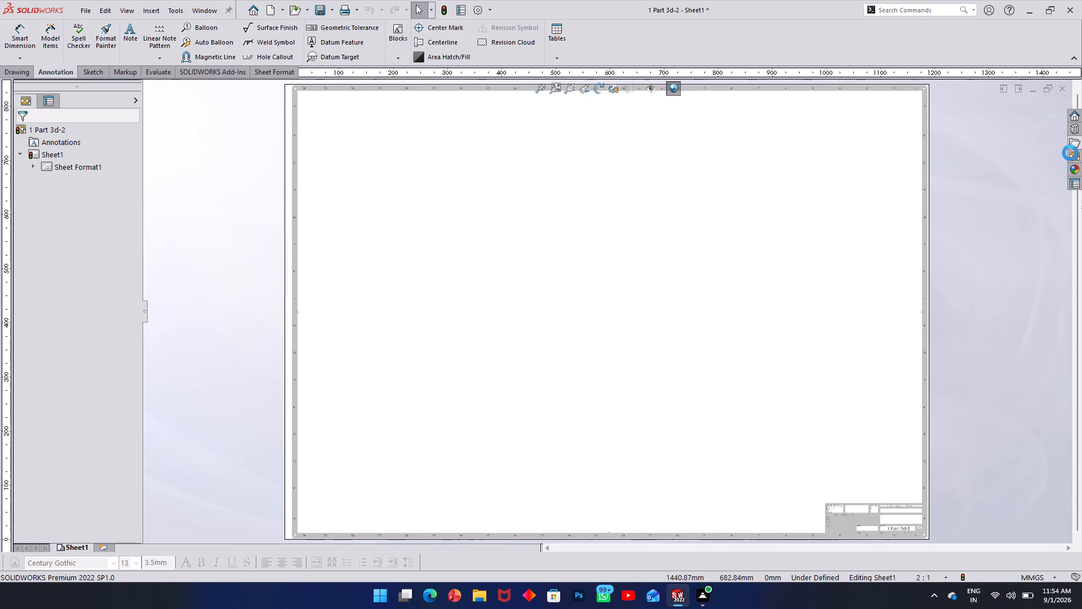
{"action": "left_click", "coordinate": [1079, 158]}
{"action": "left_click", "coordinate": [1075, 186]}
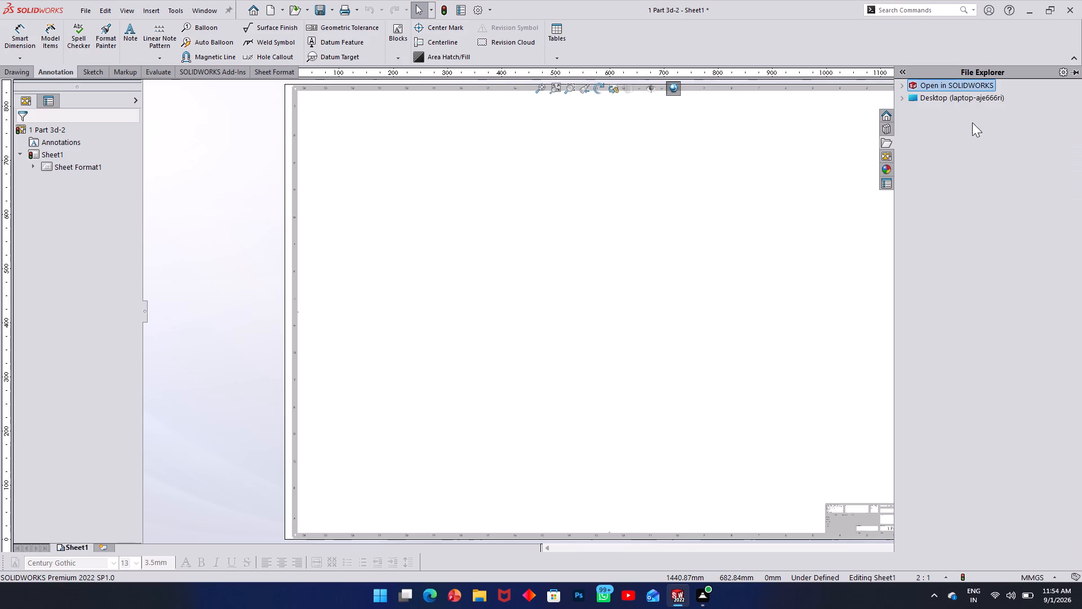
{"action": "left_click", "coordinate": [892, 127]}
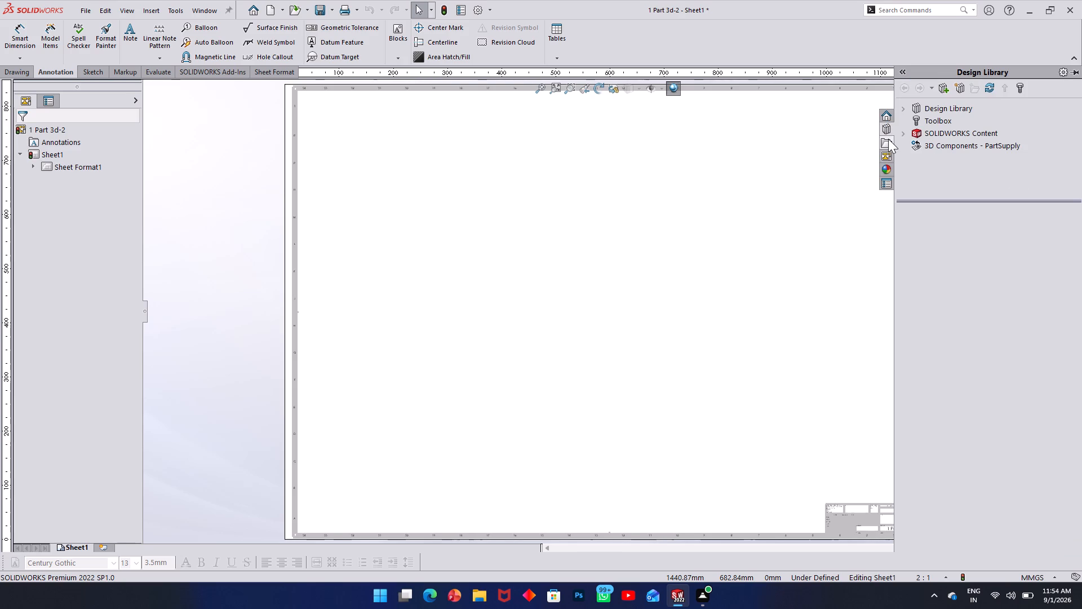
{"action": "left_click", "coordinate": [888, 139]}
{"action": "left_click", "coordinate": [887, 153]}
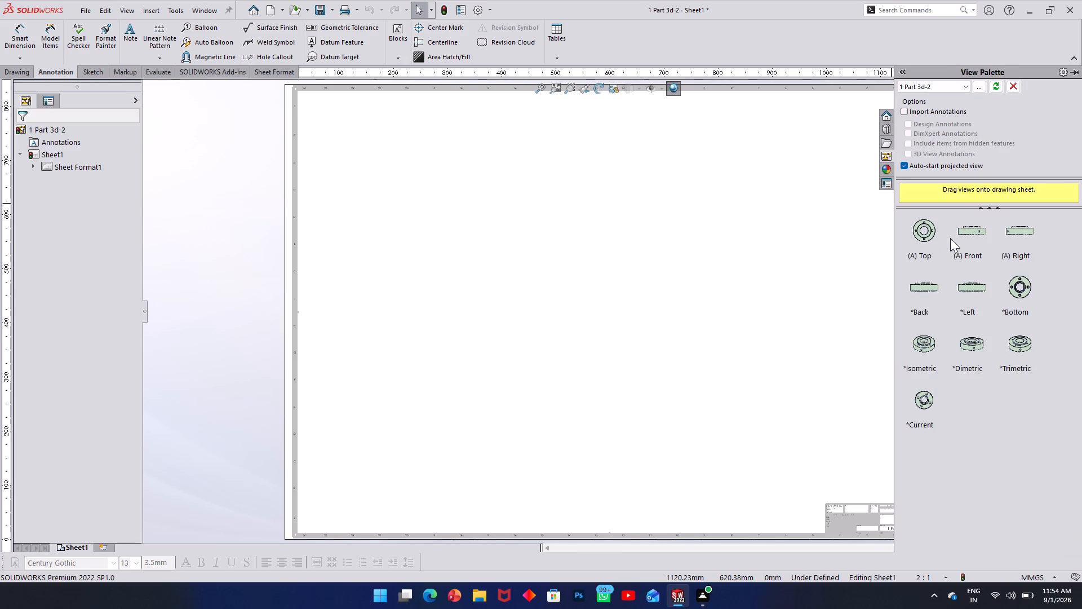
{"action": "left_click_drag", "start_coordinate": [1019, 290], "coordinate": [528, 233]}
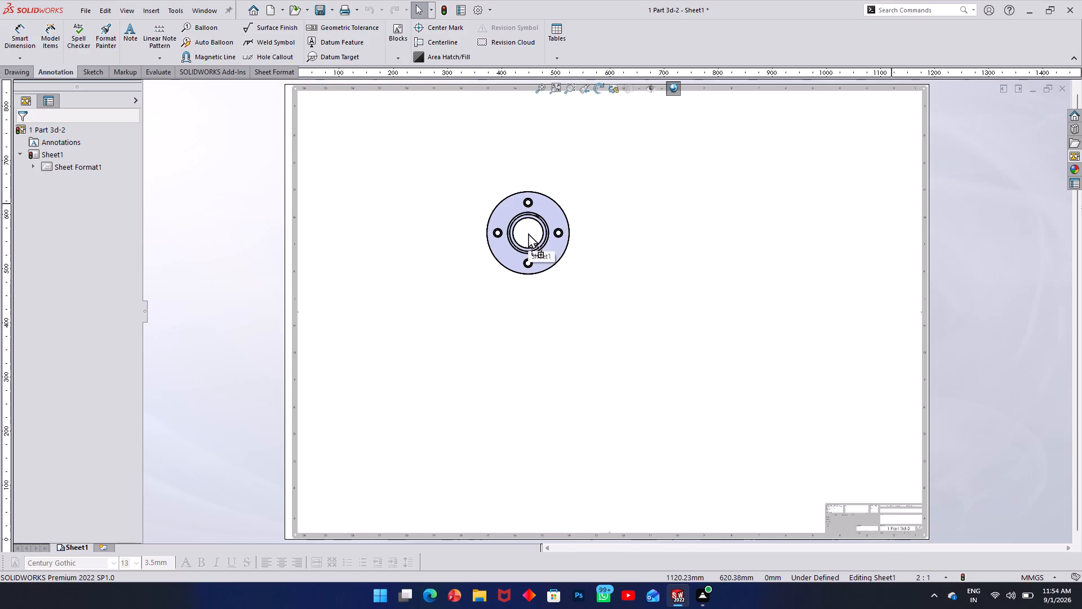
{"action": "left_click_drag", "start_coordinate": [528, 233], "coordinate": [632, 202]}
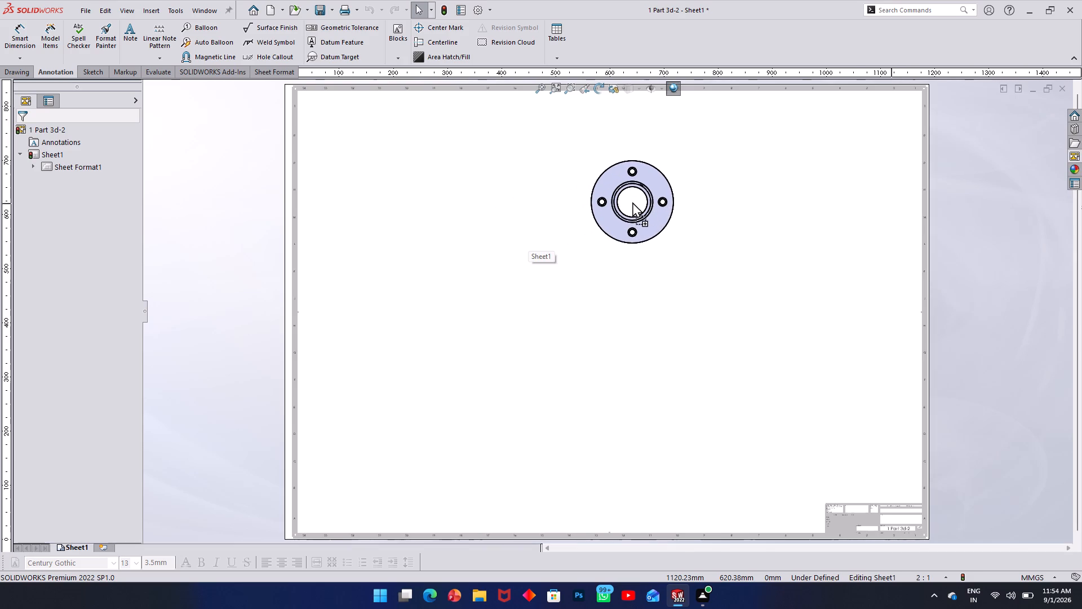
{"action": "left_click_drag", "start_coordinate": [632, 202], "coordinate": [740, 238]}
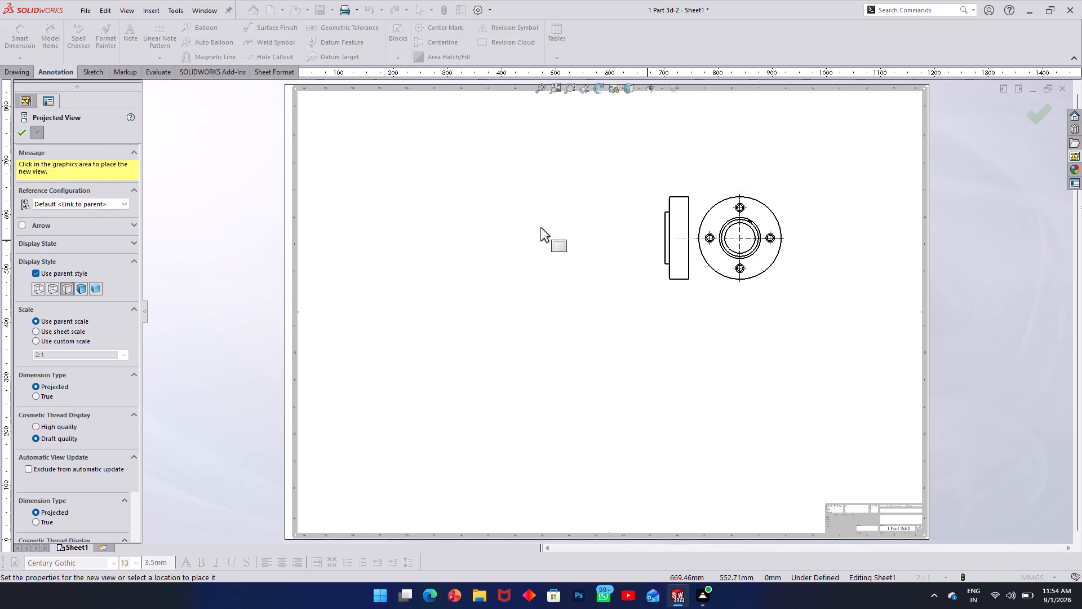
{"action": "key", "text": "Escape"}
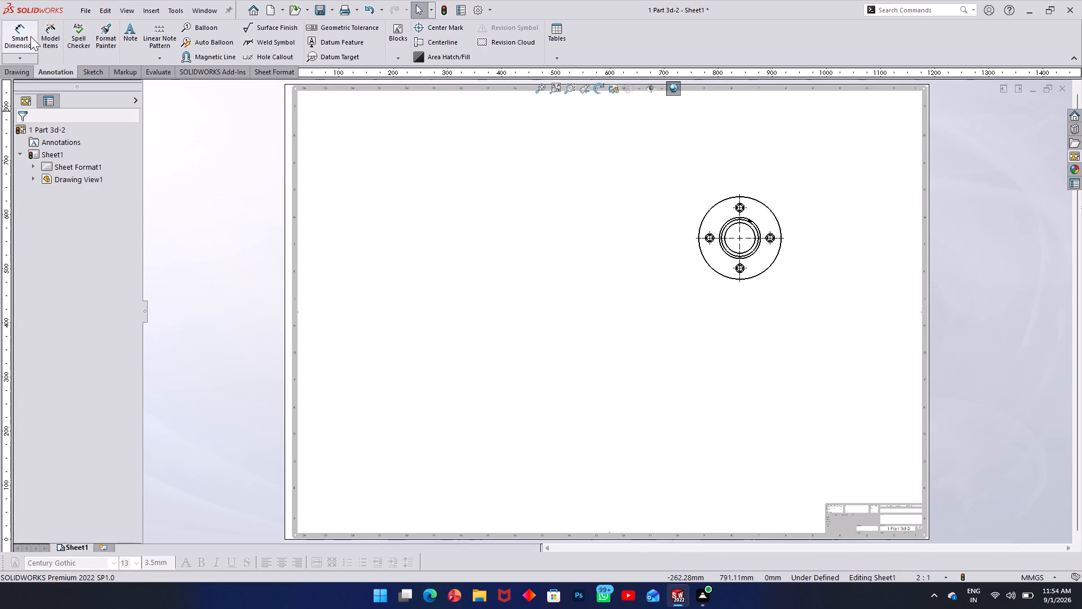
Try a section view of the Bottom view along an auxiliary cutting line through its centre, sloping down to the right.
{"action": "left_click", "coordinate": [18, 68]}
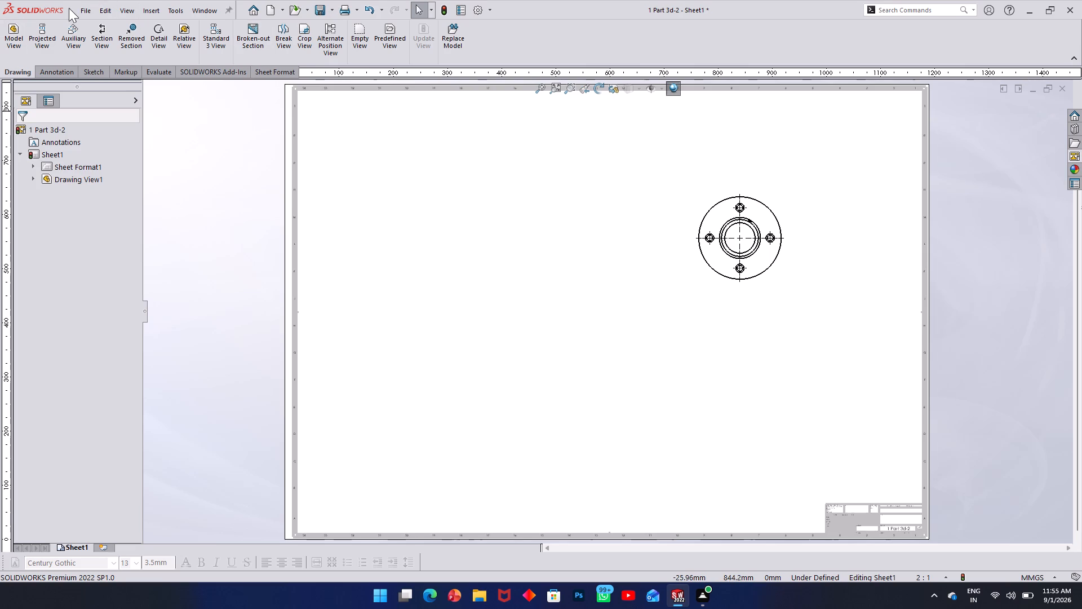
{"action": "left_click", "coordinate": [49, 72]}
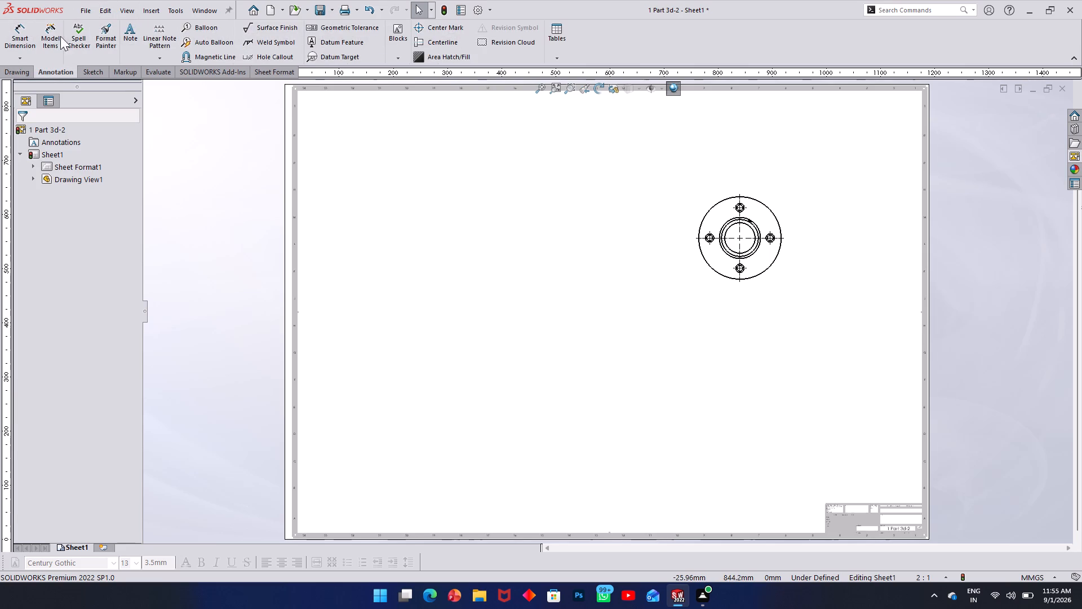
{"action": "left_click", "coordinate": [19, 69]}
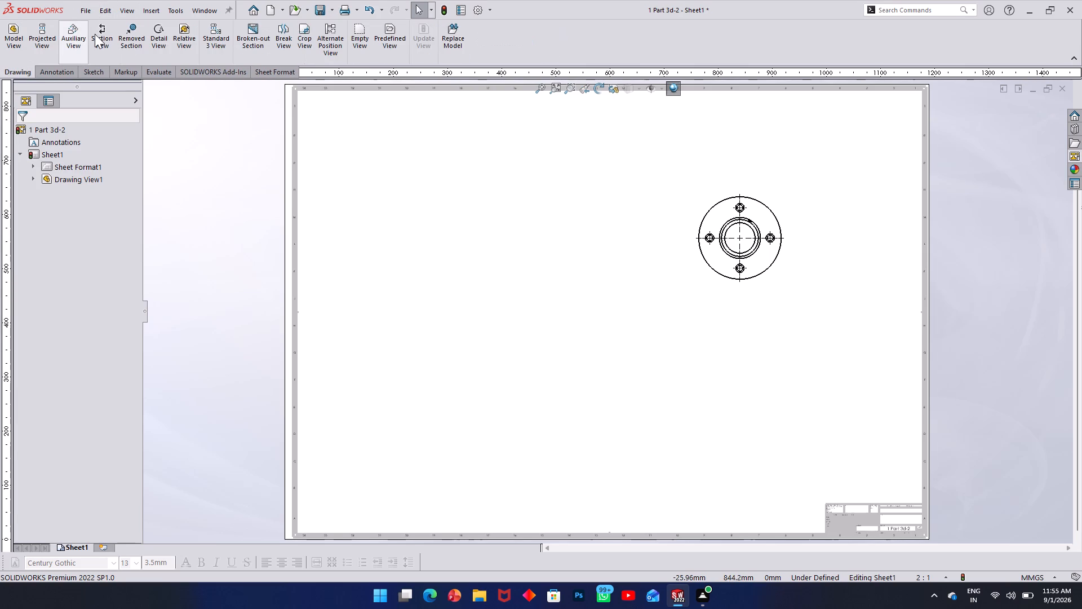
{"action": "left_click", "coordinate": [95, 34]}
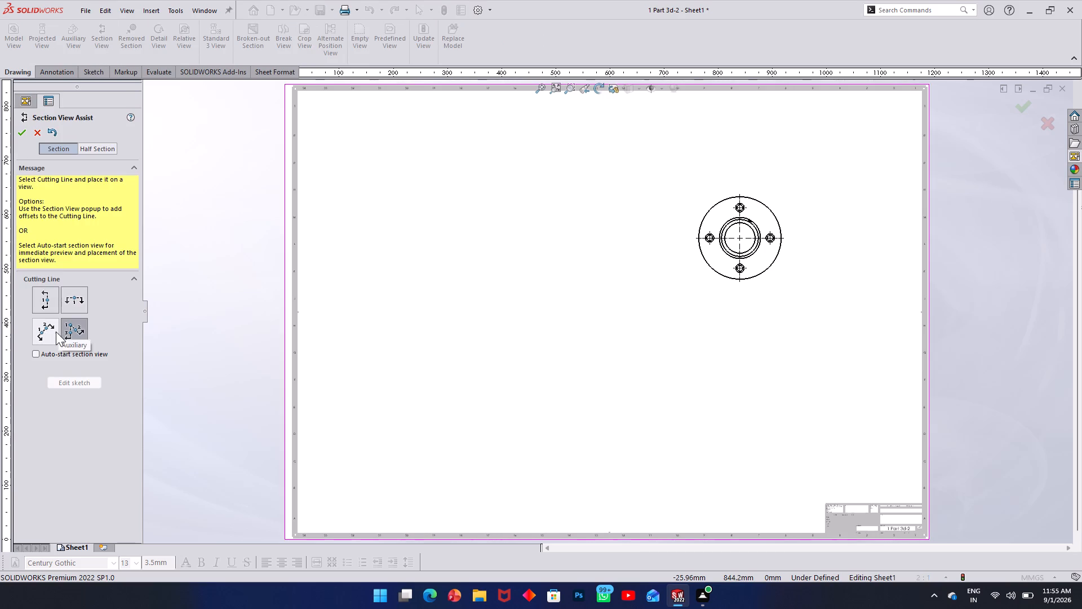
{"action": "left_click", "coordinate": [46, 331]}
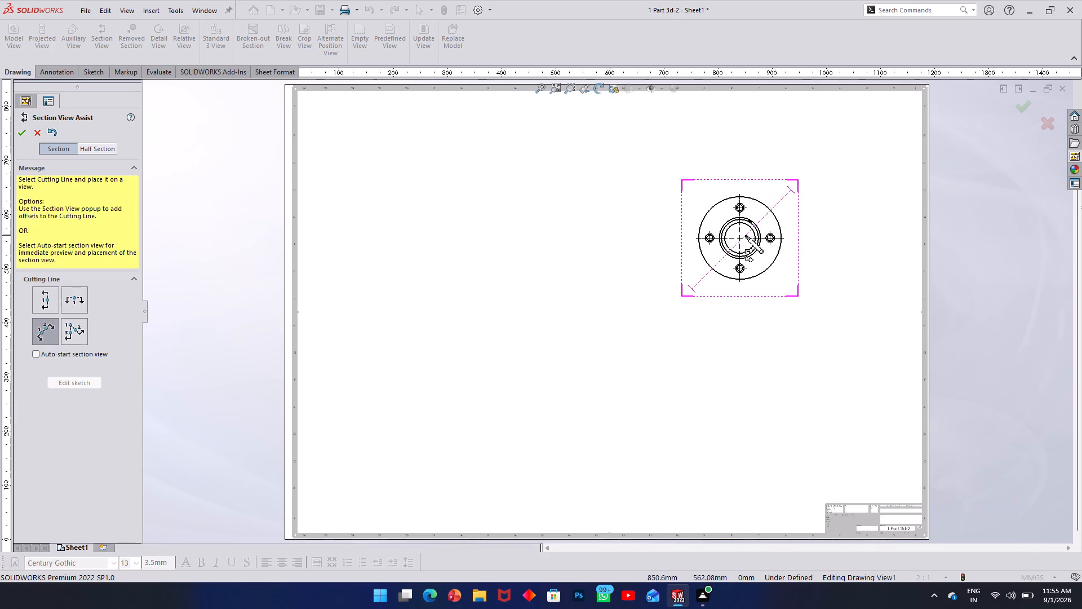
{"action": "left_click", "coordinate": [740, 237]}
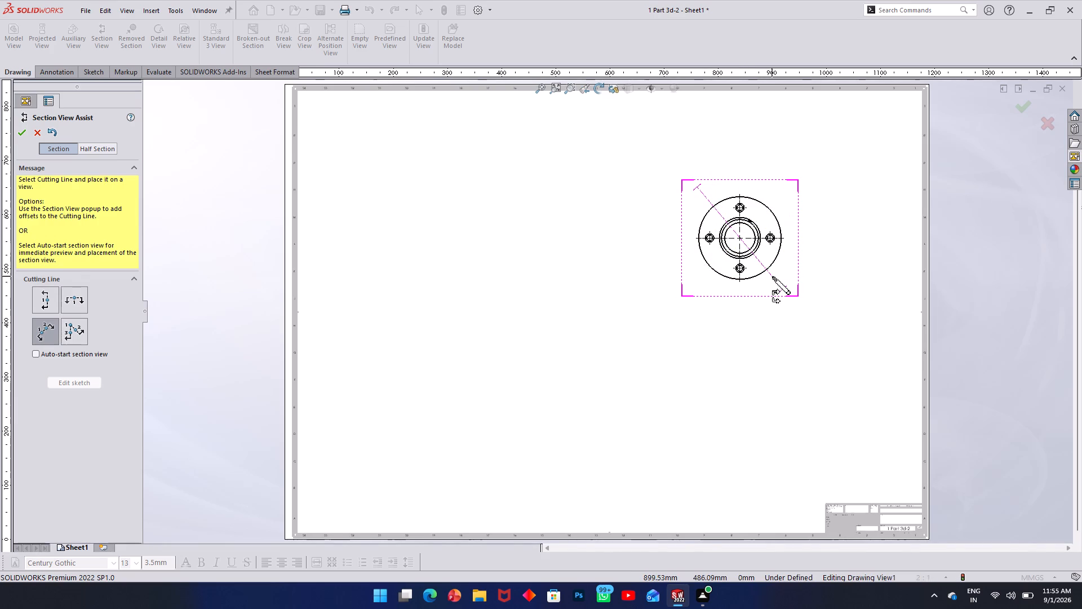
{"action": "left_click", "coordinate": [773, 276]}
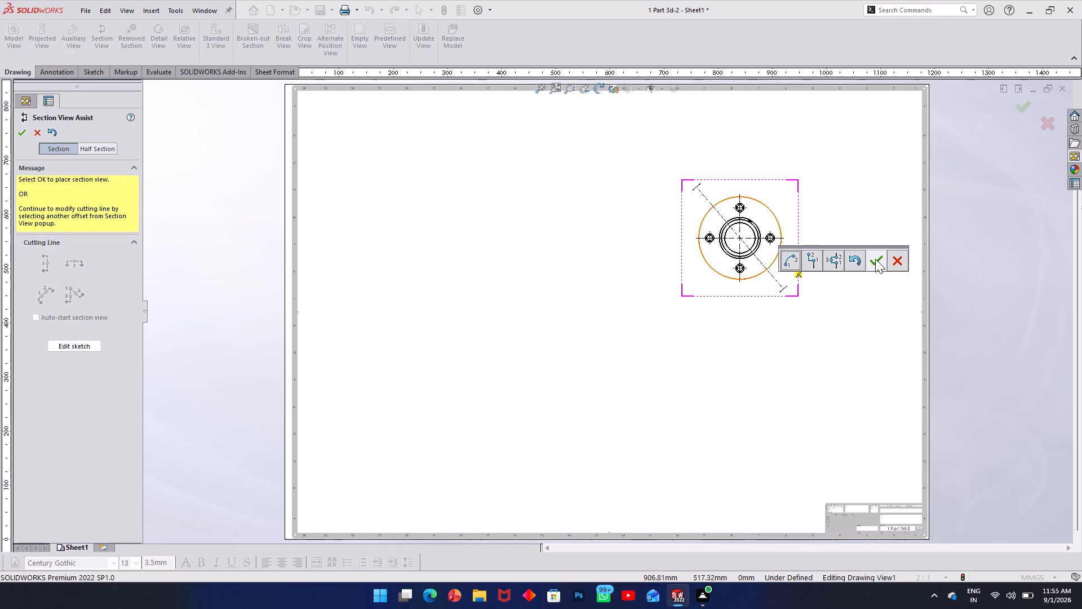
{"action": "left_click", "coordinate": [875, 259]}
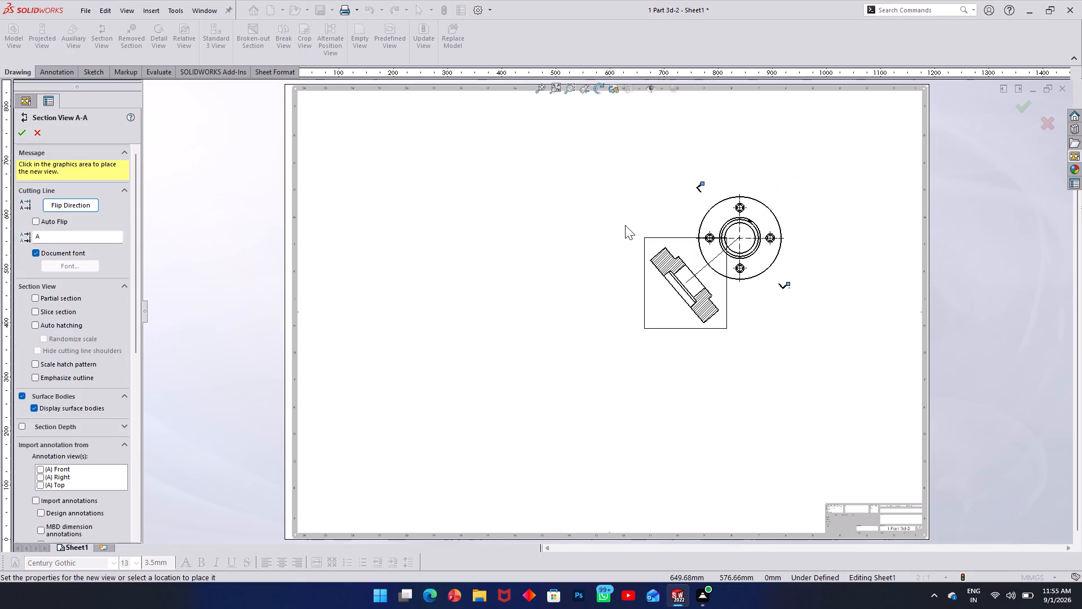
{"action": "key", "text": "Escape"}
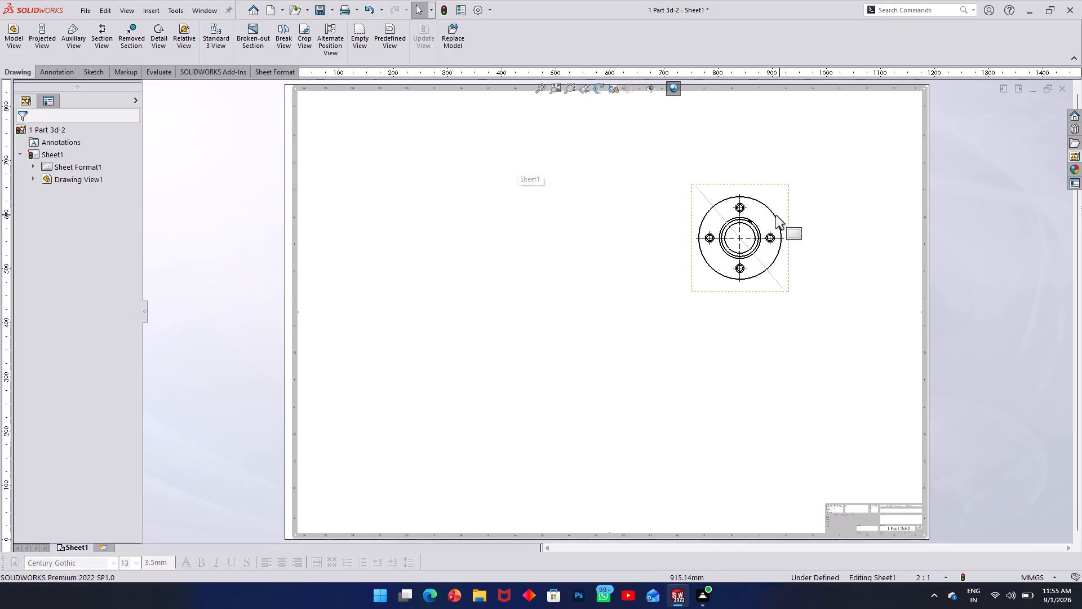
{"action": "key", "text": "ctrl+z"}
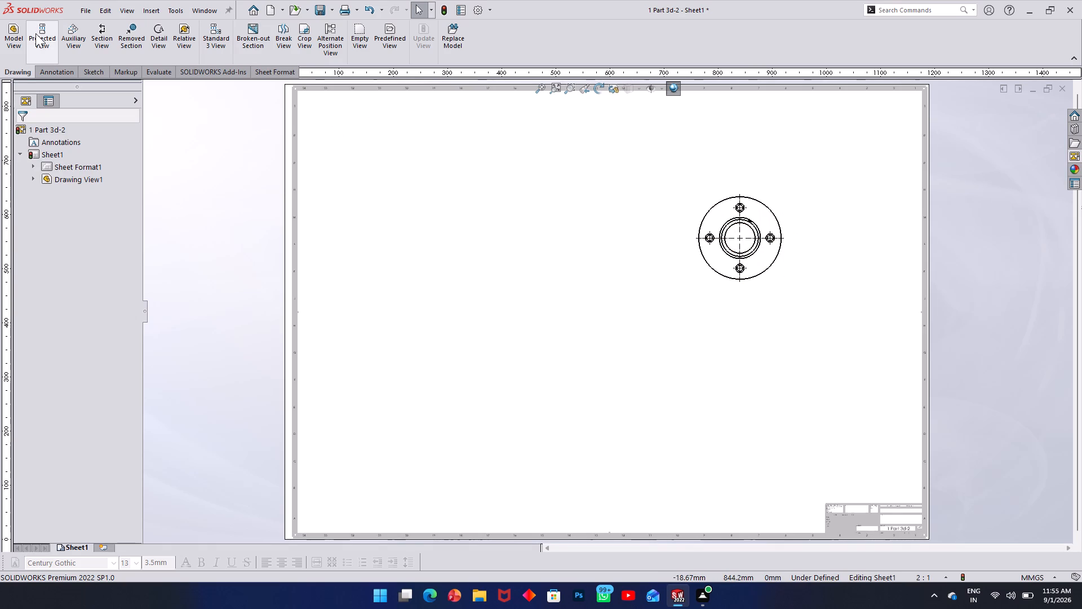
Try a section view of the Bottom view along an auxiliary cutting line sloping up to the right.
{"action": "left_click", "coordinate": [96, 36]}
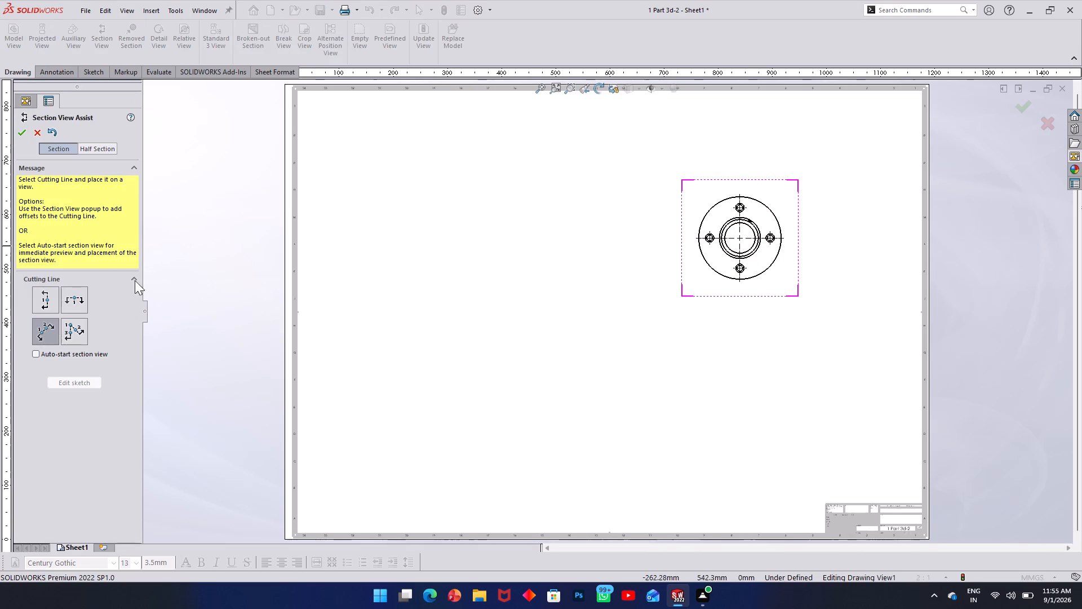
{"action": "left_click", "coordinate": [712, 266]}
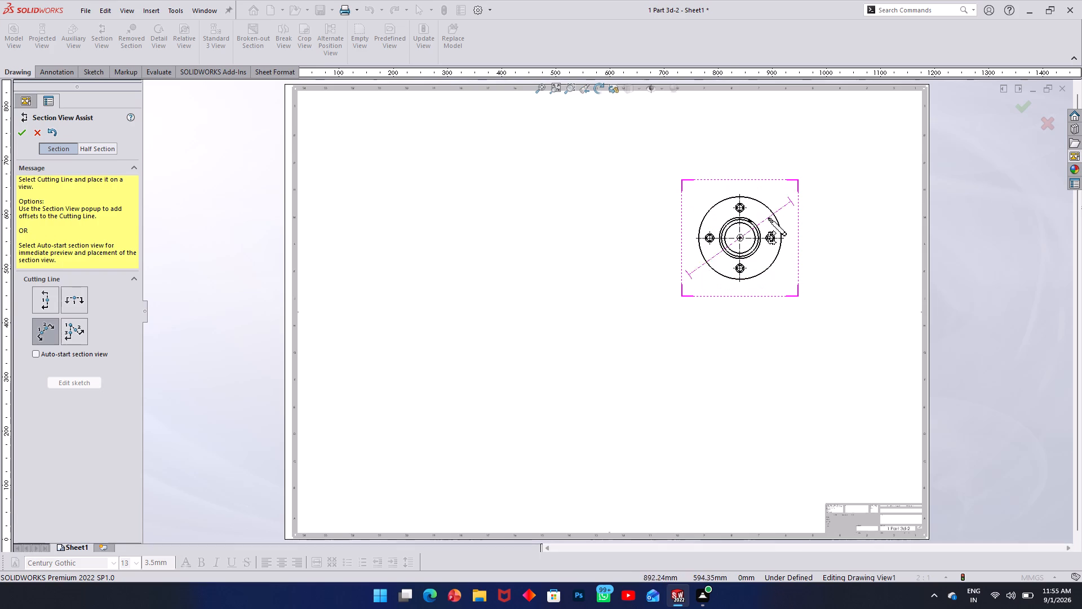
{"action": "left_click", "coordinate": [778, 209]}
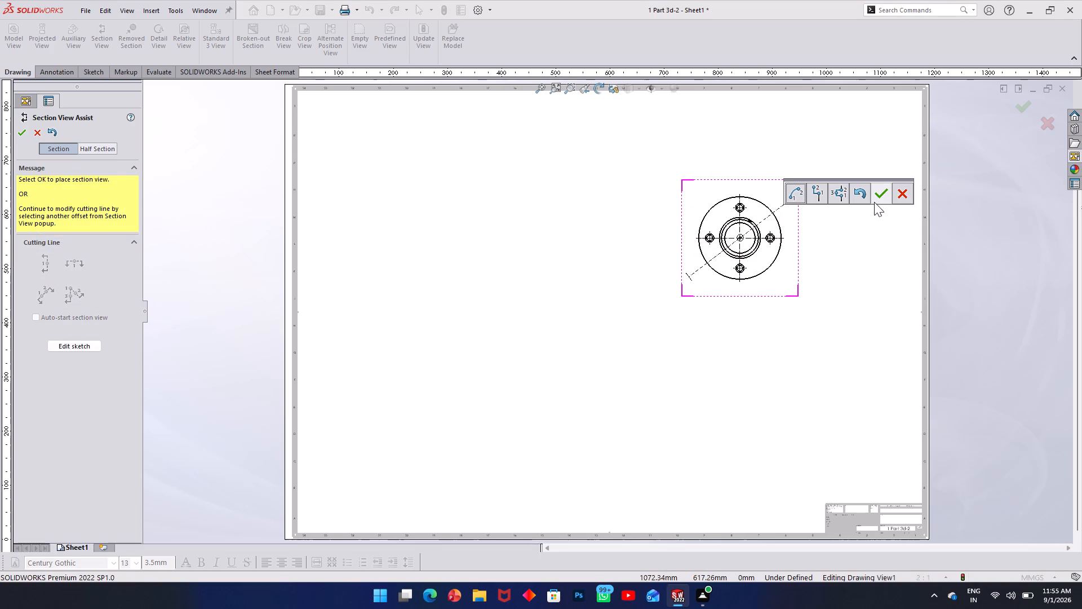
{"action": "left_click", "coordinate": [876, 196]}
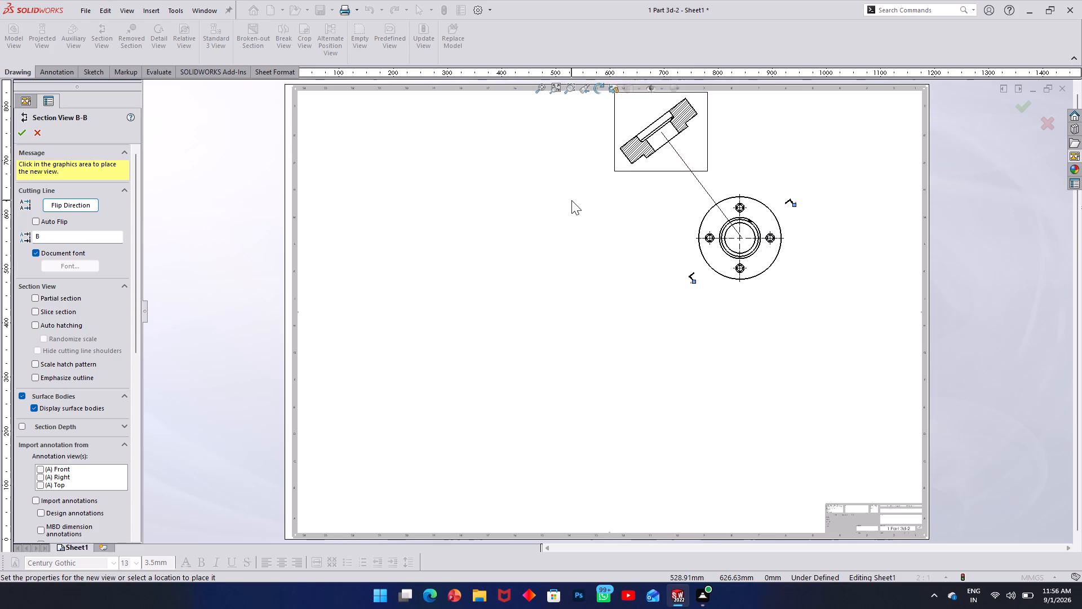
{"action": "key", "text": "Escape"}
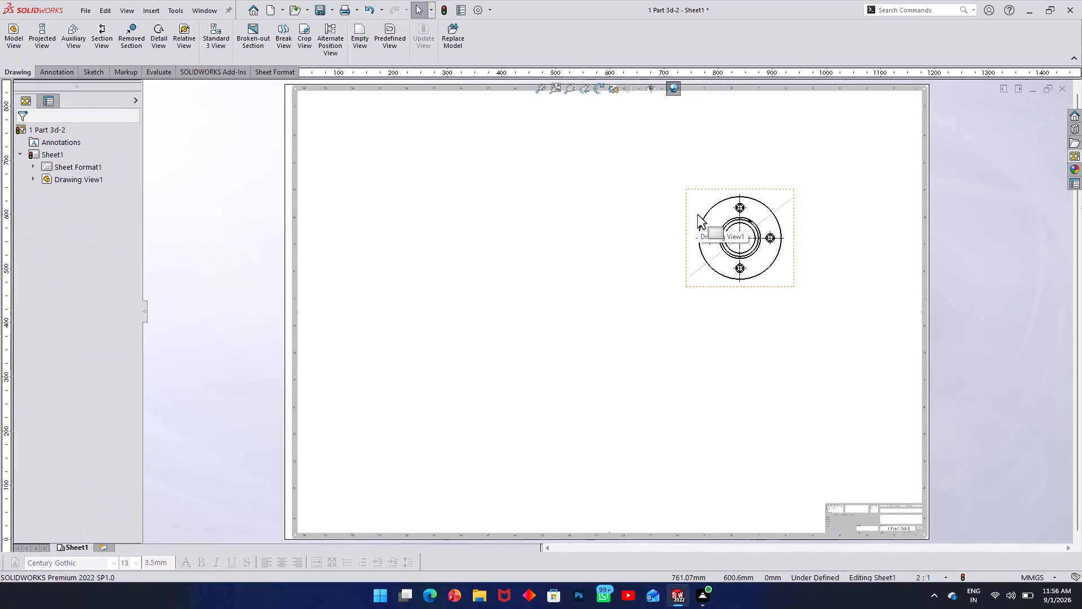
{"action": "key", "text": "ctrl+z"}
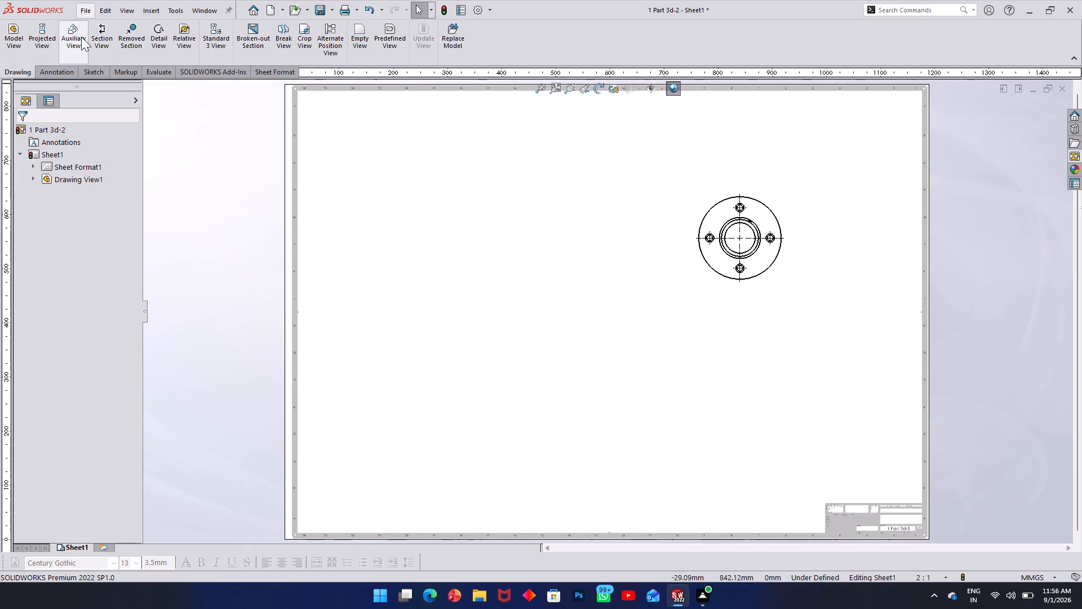
Place an aligned section view left of the Bottom view, cut through its centre, upper hole and lower-left side, with the direction flipped.
{"action": "left_click", "coordinate": [111, 37]}
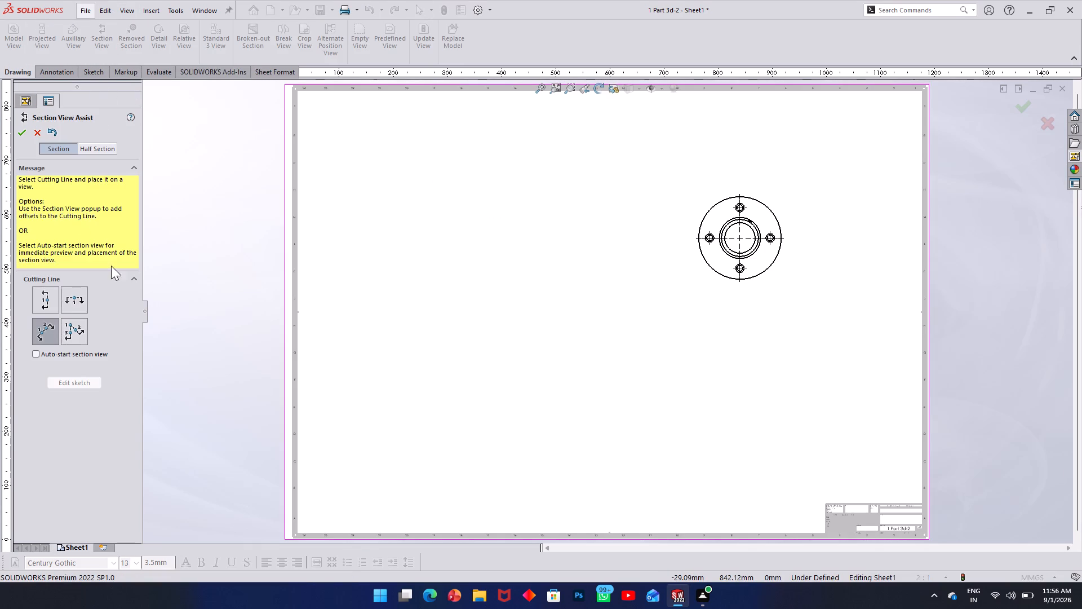
{"action": "left_click", "coordinate": [74, 326]}
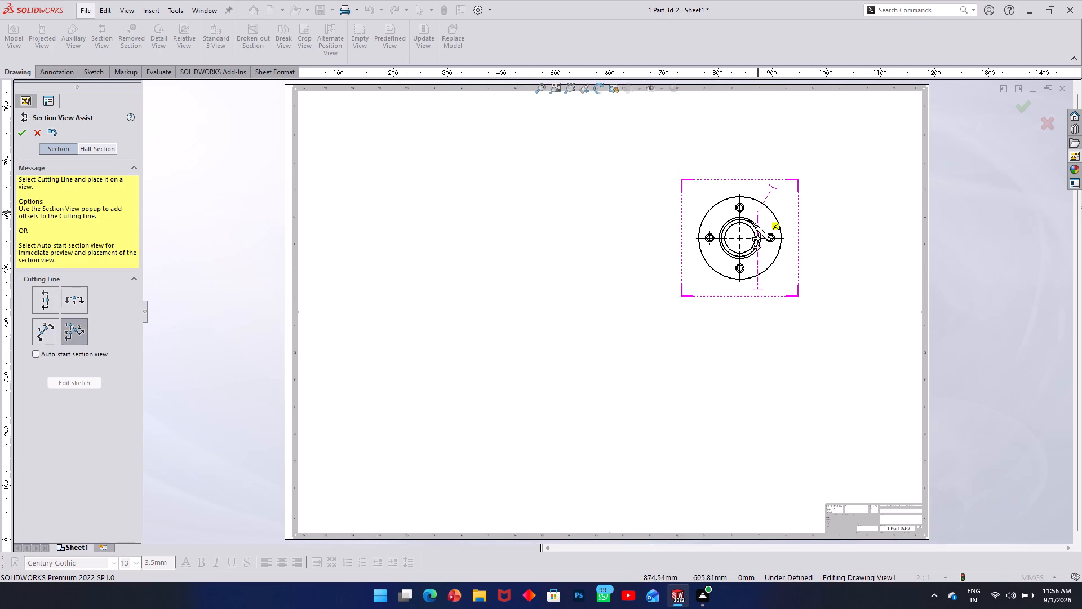
{"action": "left_click", "coordinate": [739, 238]}
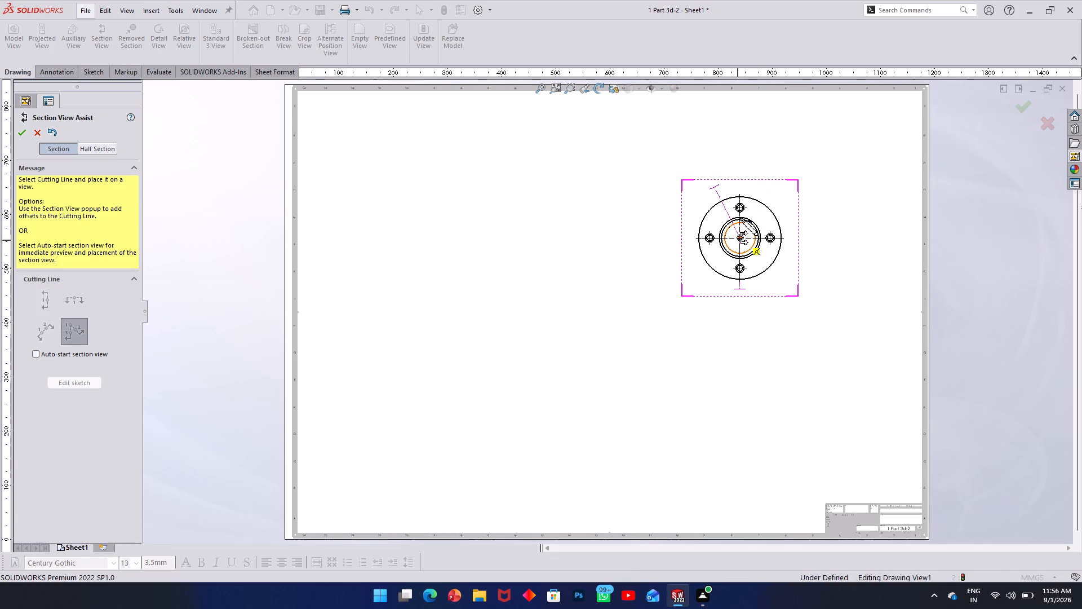
{"action": "left_click", "coordinate": [739, 186]}
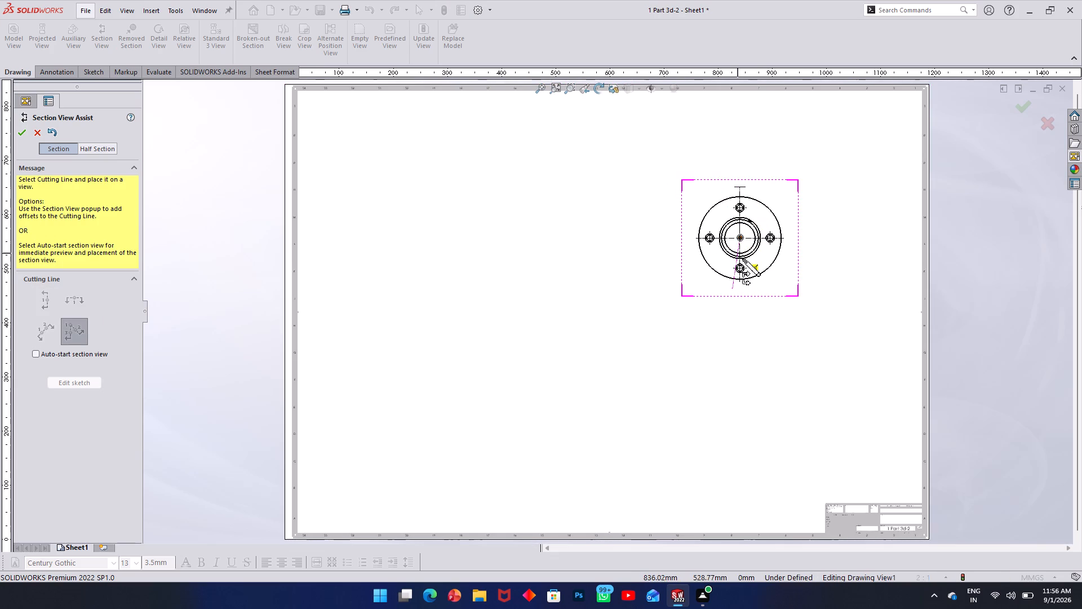
{"action": "left_click", "coordinate": [766, 281]}
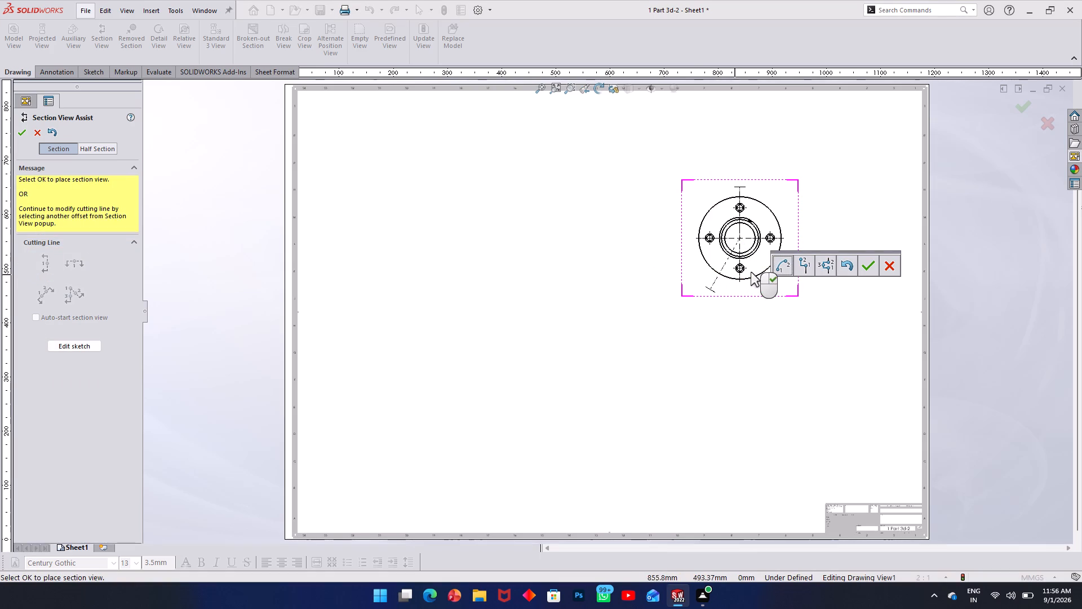
{"action": "left_click", "coordinate": [872, 267]}
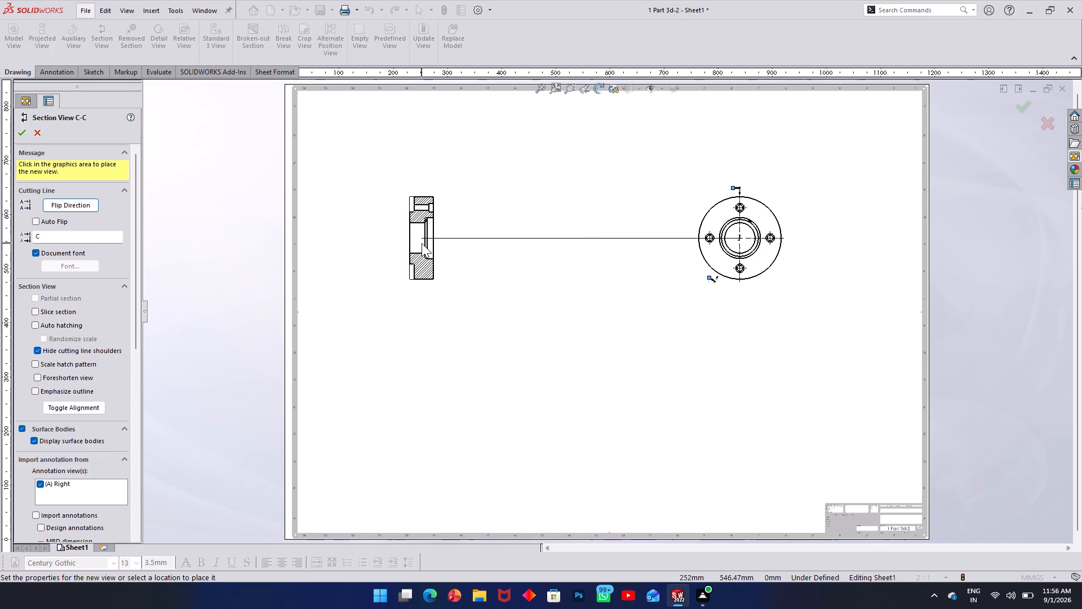
{"action": "left_click", "coordinate": [59, 200]}
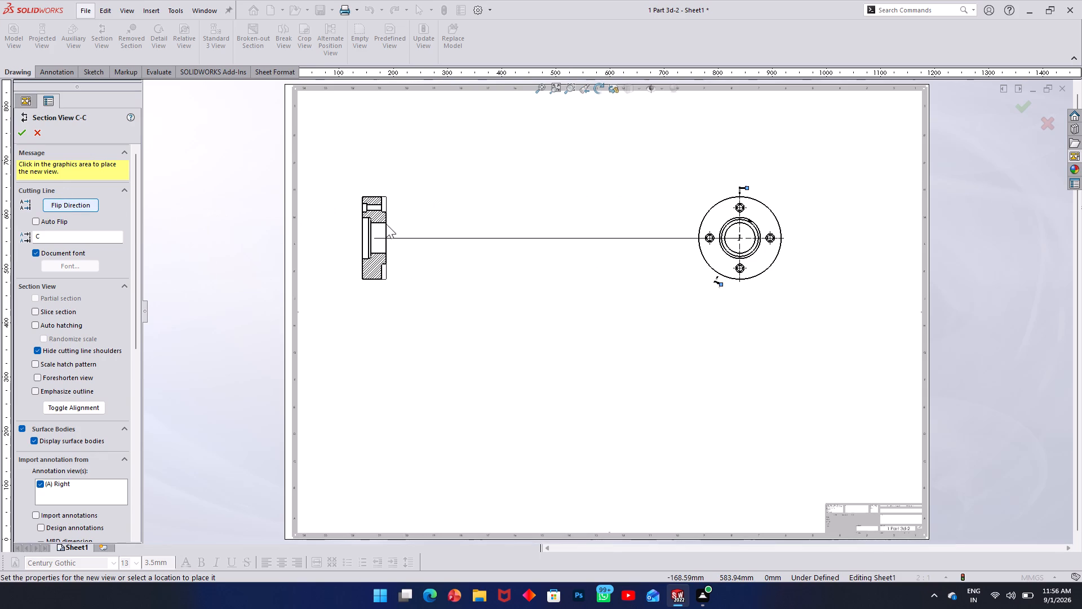
{"action": "left_click", "coordinate": [423, 232]}
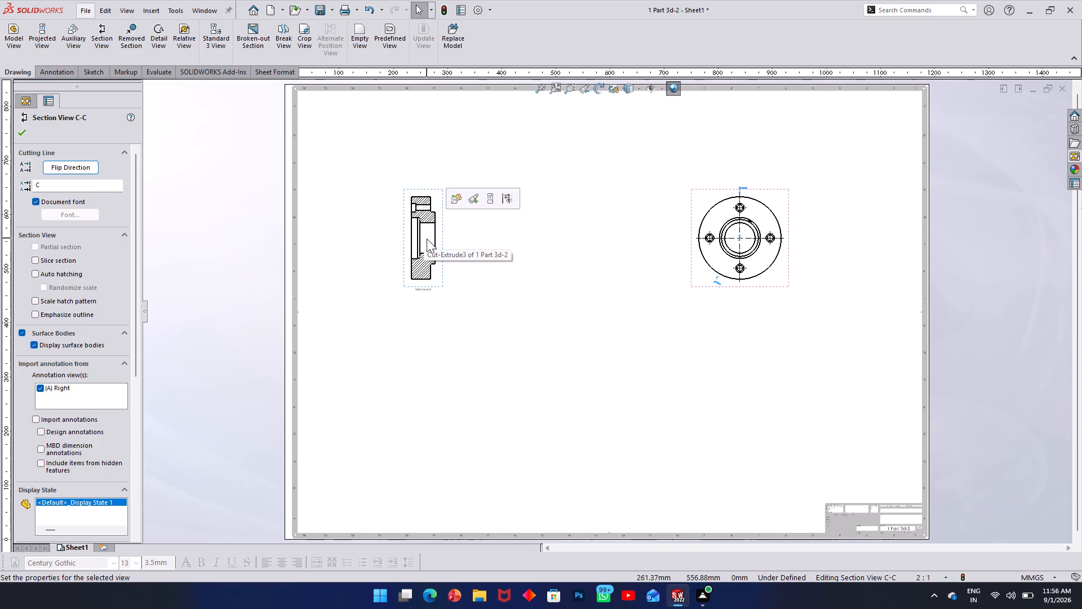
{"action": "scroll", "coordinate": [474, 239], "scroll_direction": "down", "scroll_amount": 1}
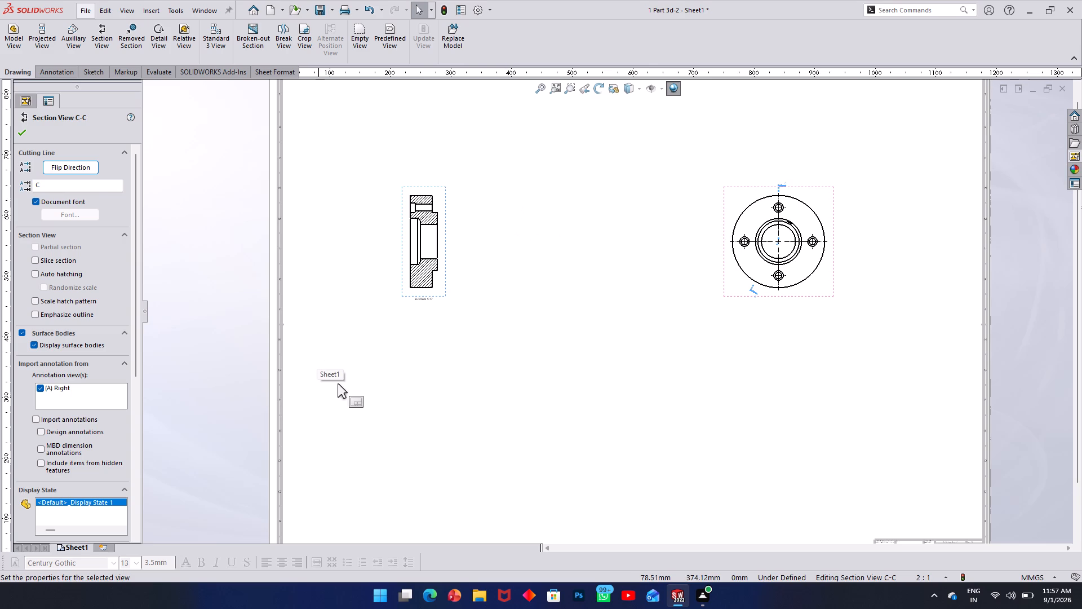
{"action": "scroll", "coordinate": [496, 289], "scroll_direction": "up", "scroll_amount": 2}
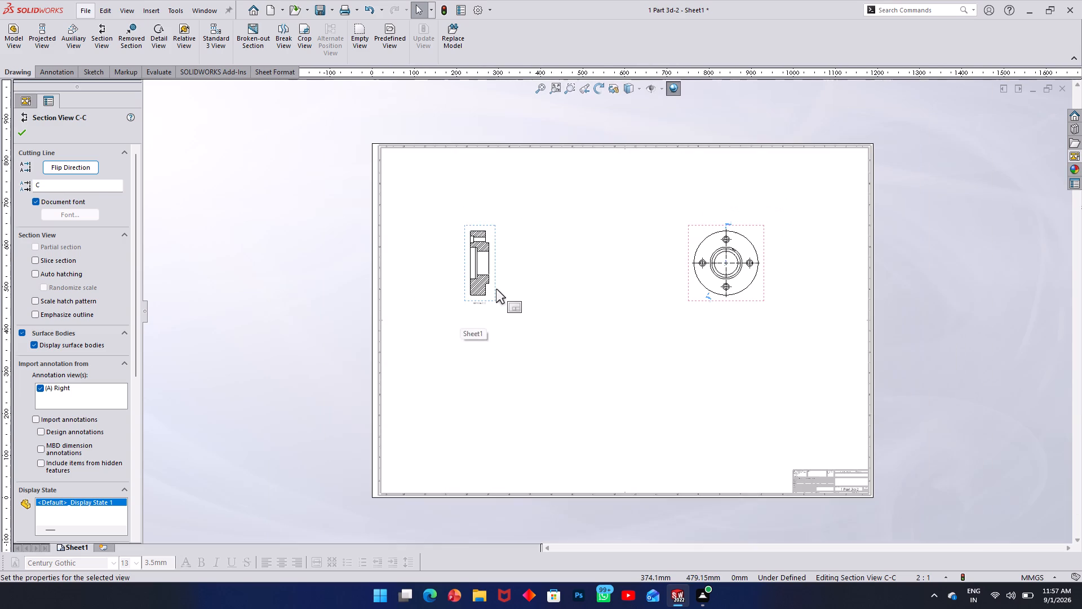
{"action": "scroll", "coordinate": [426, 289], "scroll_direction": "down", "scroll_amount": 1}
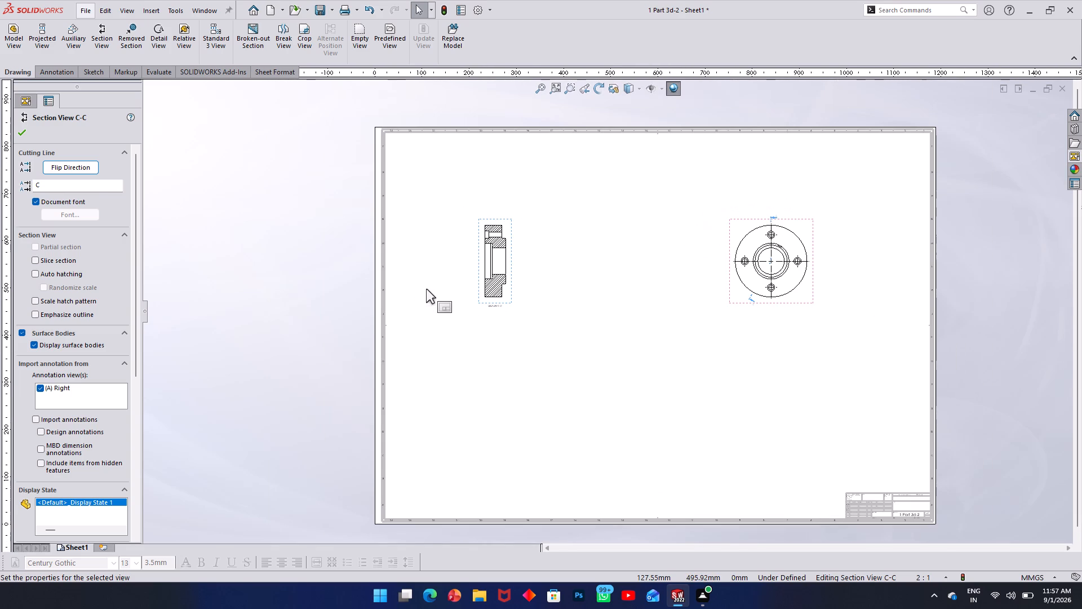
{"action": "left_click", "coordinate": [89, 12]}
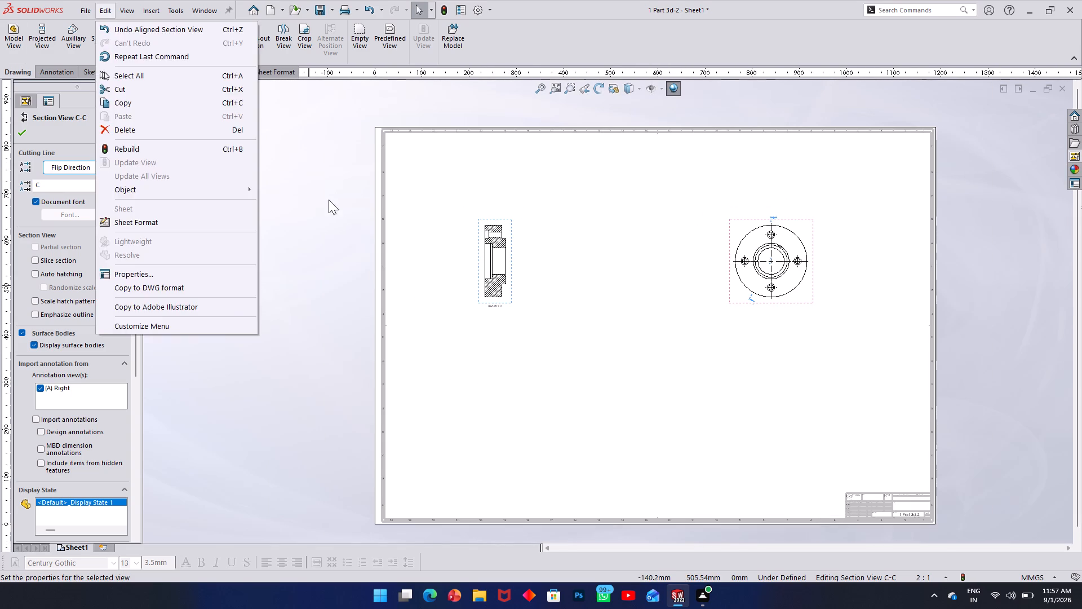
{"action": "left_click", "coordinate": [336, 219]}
Save the drawing in the Downloads folder under the name 1 Part 3d-2 drafting.
{"action": "key", "text": "ctrl+s"}
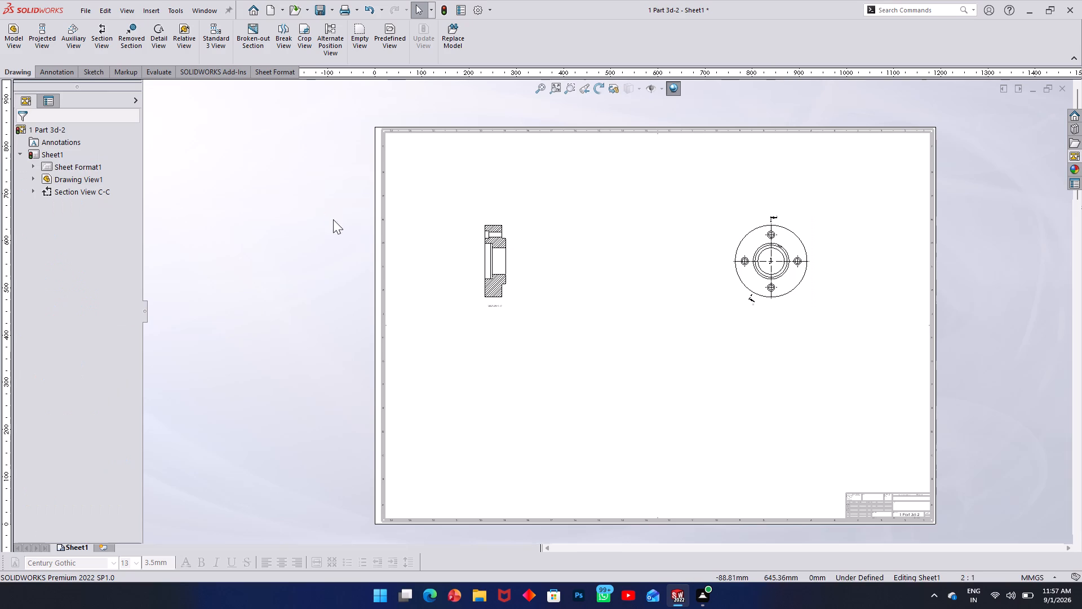
{"action": "left_click", "coordinate": [142, 193]}
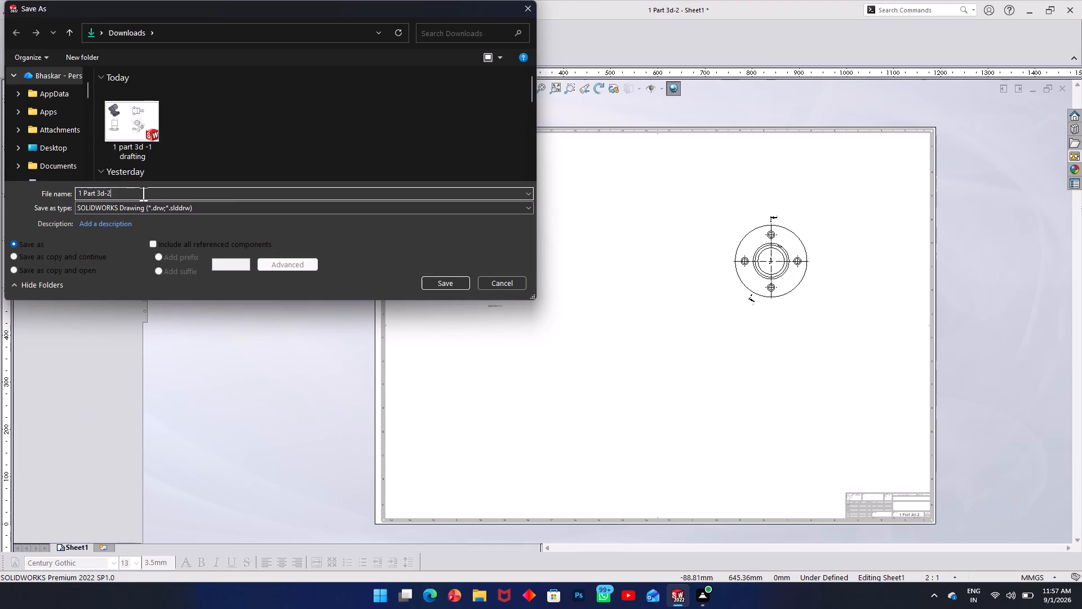
{"action": "key", "text": "space"}
{"action": "type", "text": "drafting"}
{"action": "key", "text": "Return"}
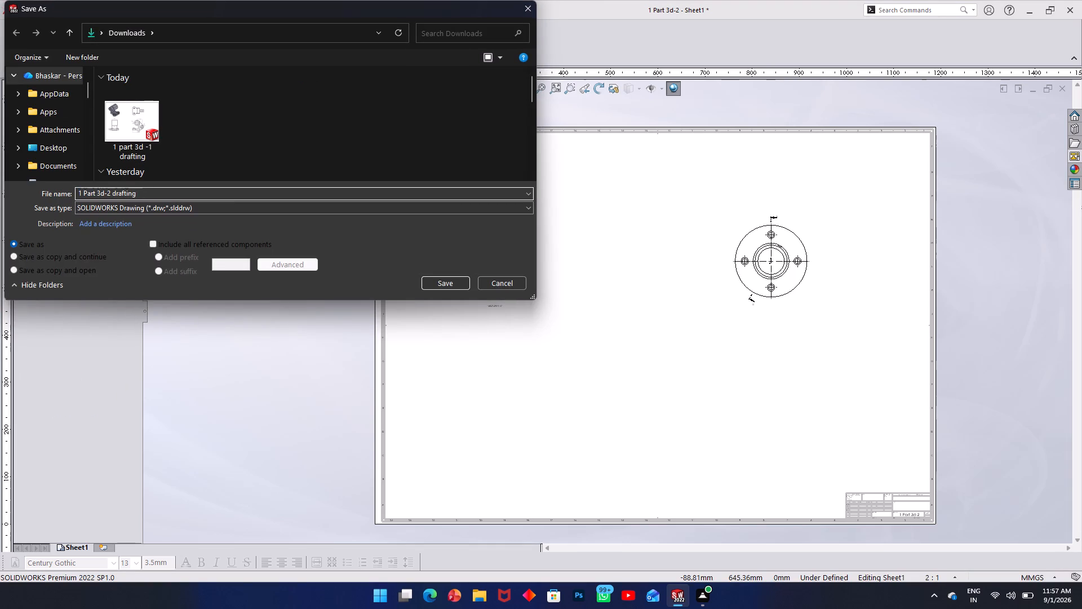
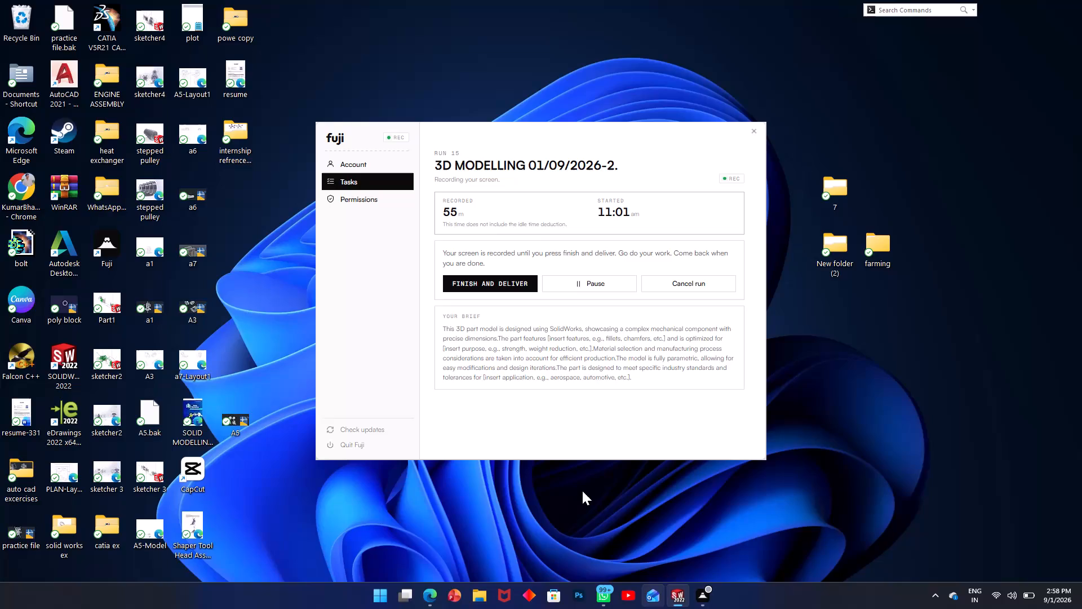
Close the 29 Part 3d-3 drawing without saving its changes.
{"action": "left_click", "coordinate": [1063, 85]}
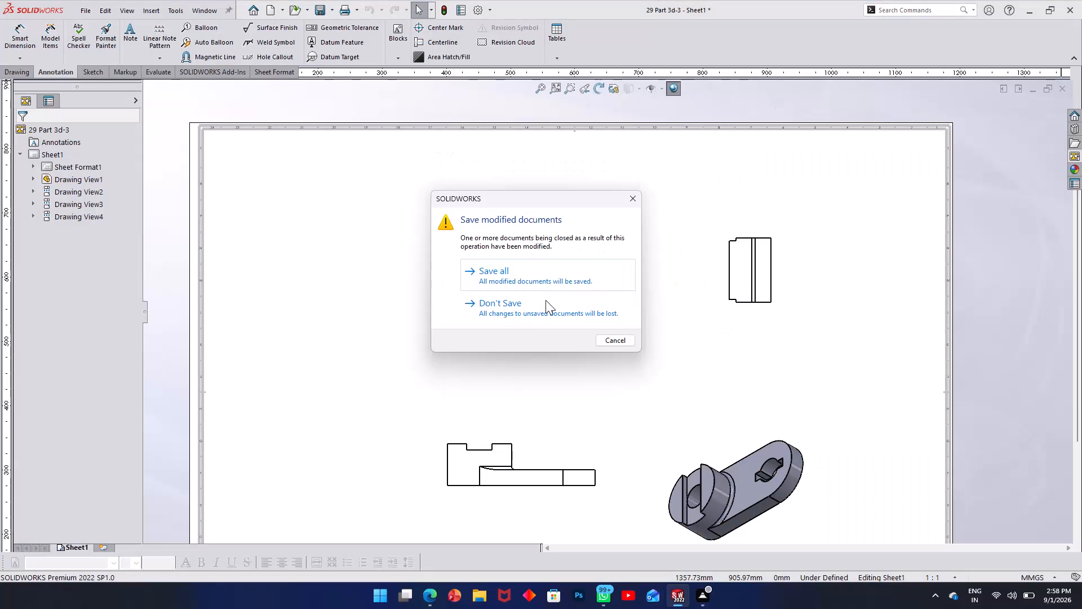
{"action": "left_click", "coordinate": [546, 300]}
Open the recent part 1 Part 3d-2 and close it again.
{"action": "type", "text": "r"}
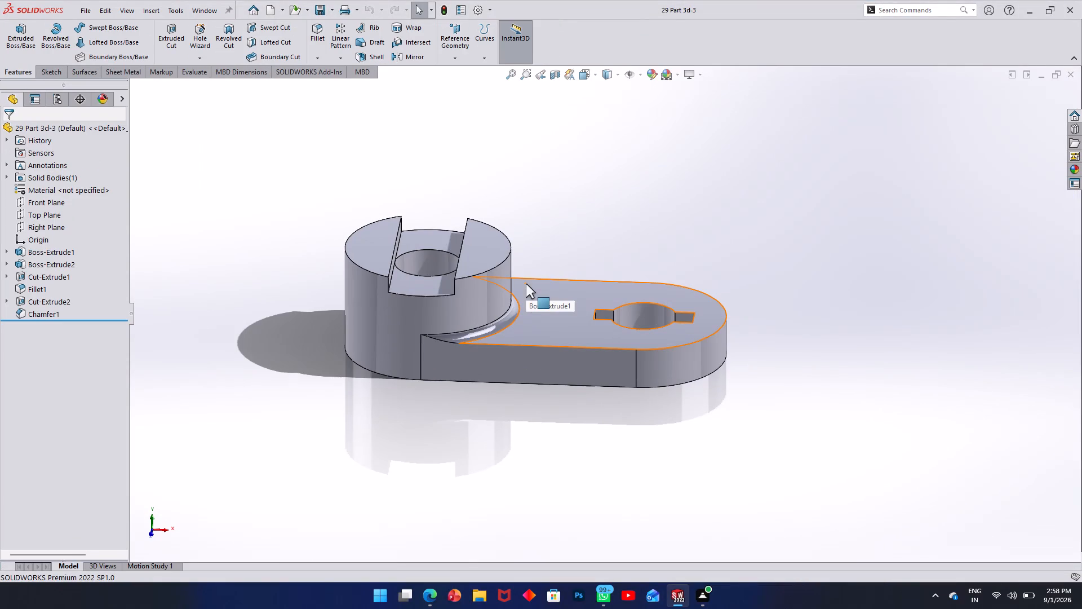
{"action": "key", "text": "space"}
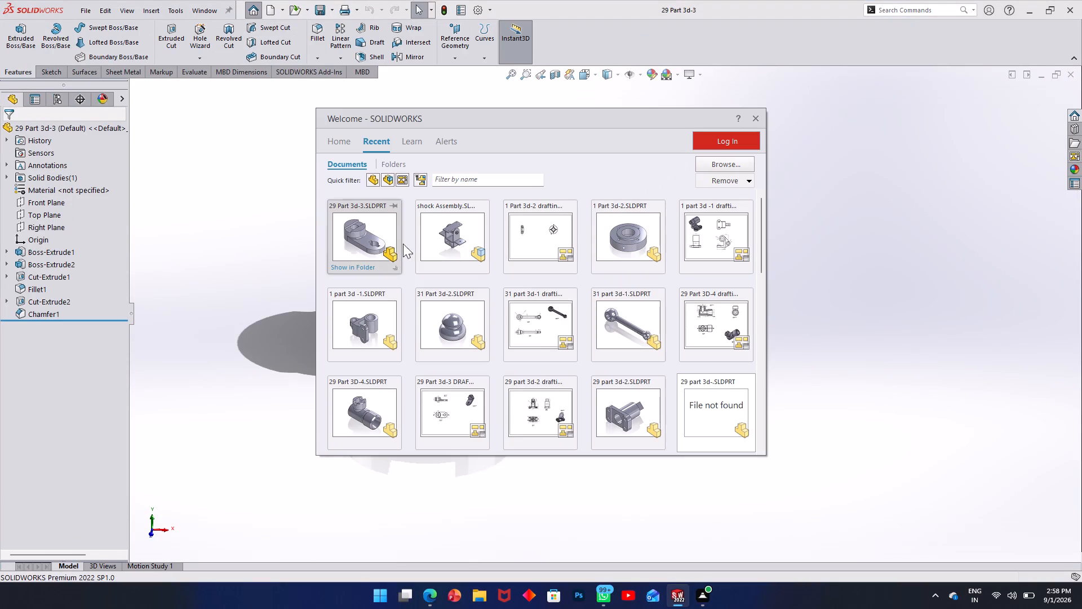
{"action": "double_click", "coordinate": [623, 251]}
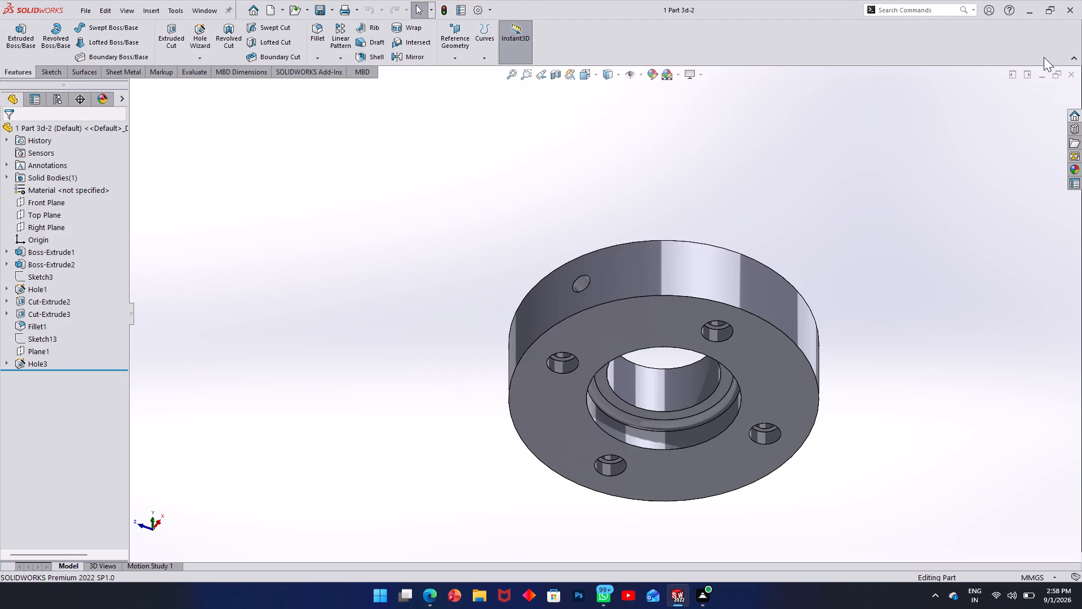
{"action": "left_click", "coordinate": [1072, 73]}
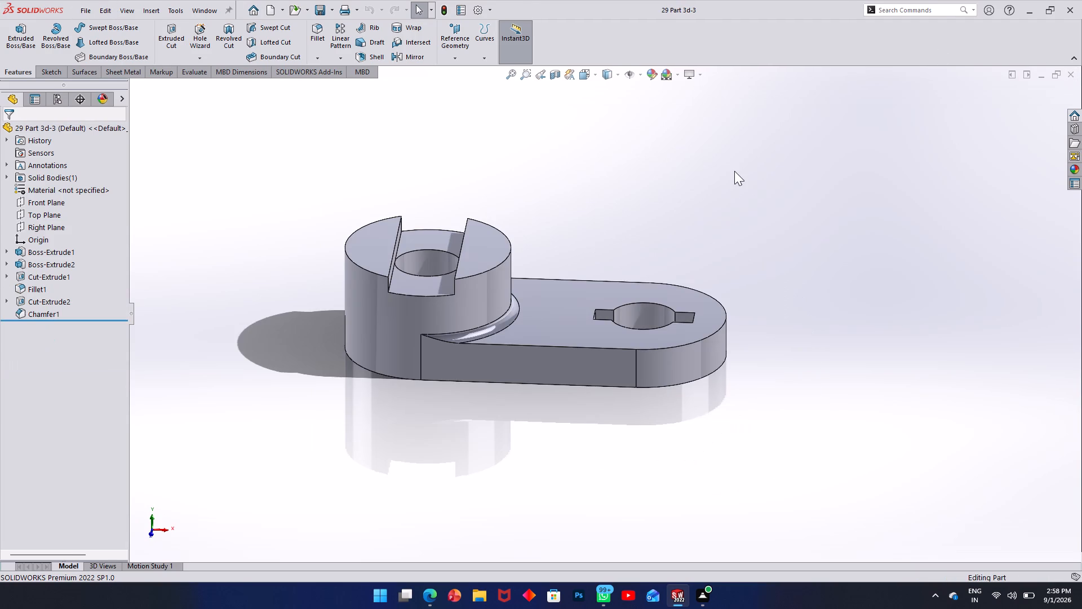
Open the drawing 1 Part 3d-2 drafting from the recent documents.
{"action": "key", "text": "r"}
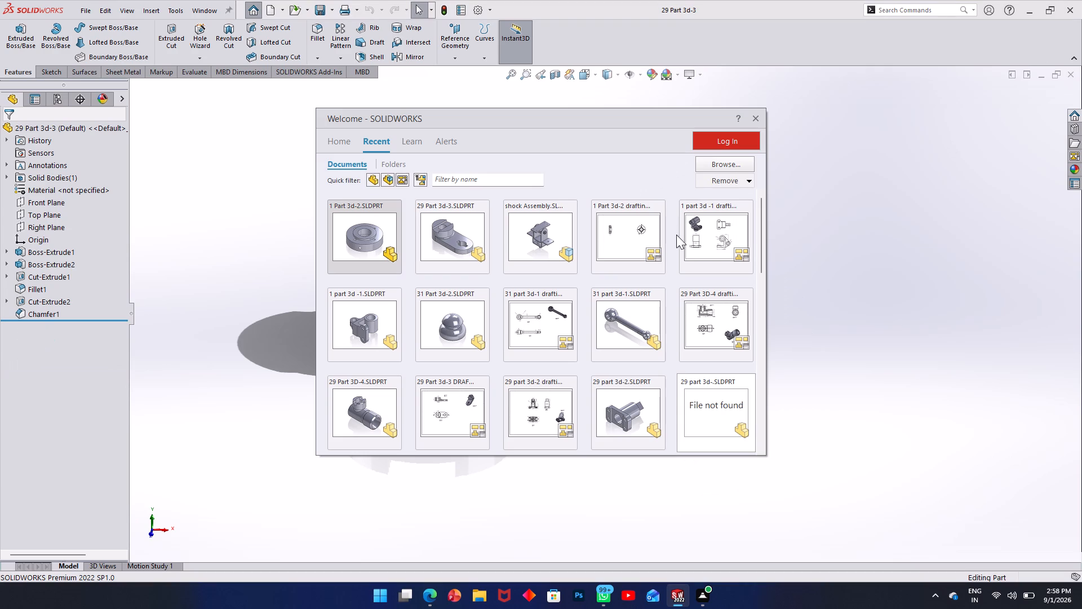
{"action": "scroll", "coordinate": [505, 277], "scroll_direction": "up", "scroll_amount": 3}
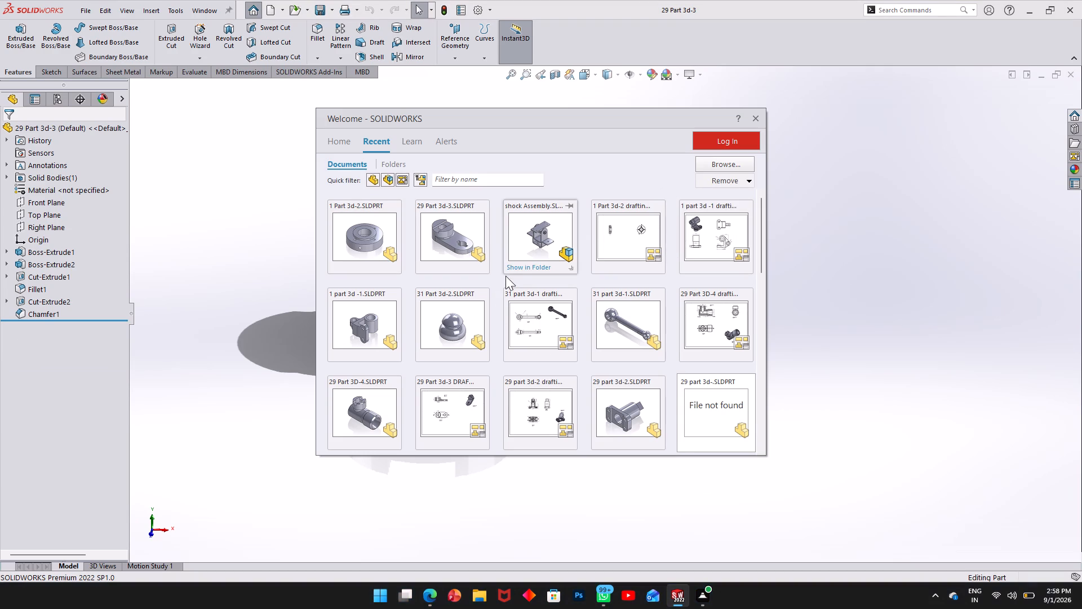
{"action": "scroll", "coordinate": [502, 272], "scroll_direction": "down", "scroll_amount": 1}
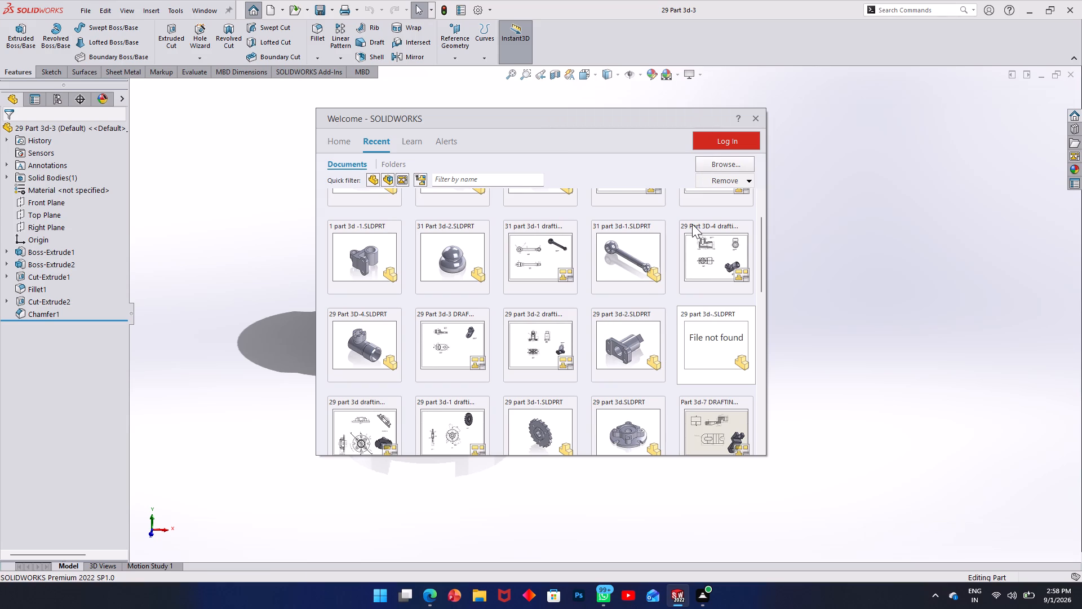
{"action": "scroll", "coordinate": [680, 235], "scroll_direction": "up", "scroll_amount": 6}
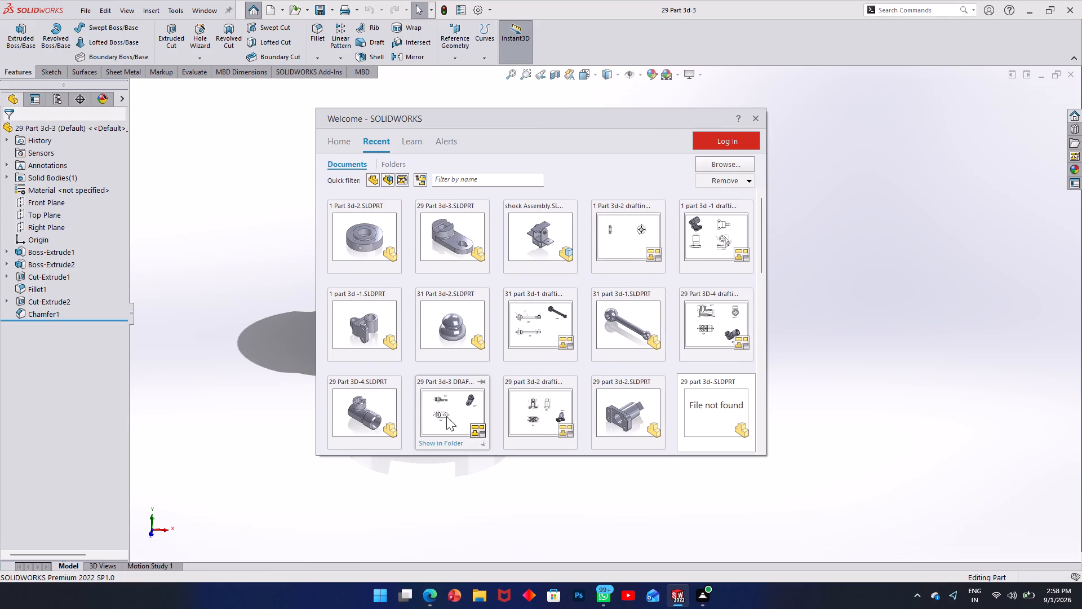
{"action": "left_click", "coordinate": [612, 243]}
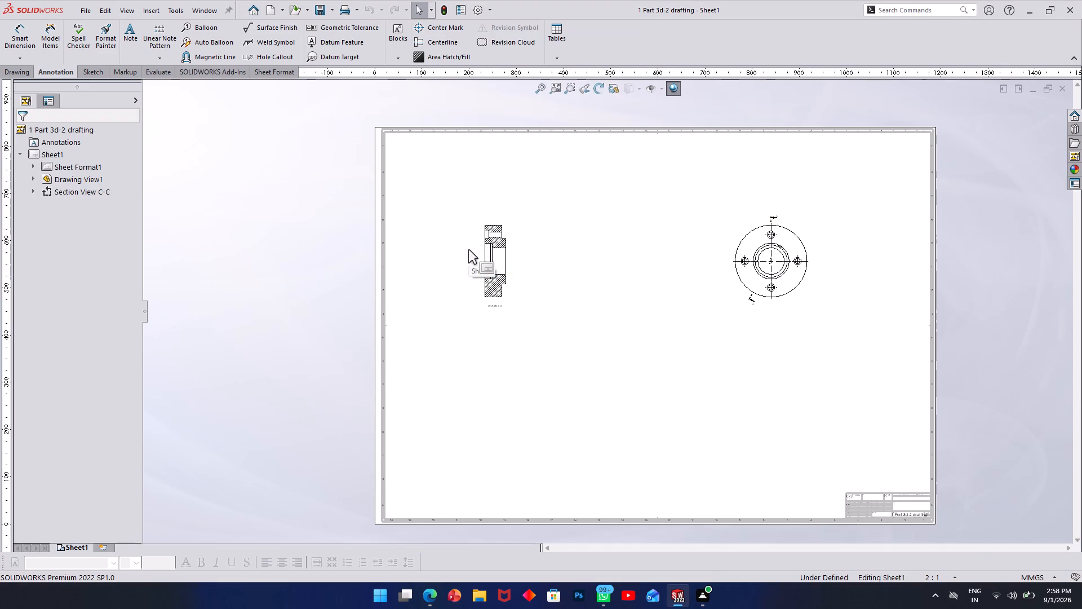
{"action": "left_click", "coordinate": [331, 258]}
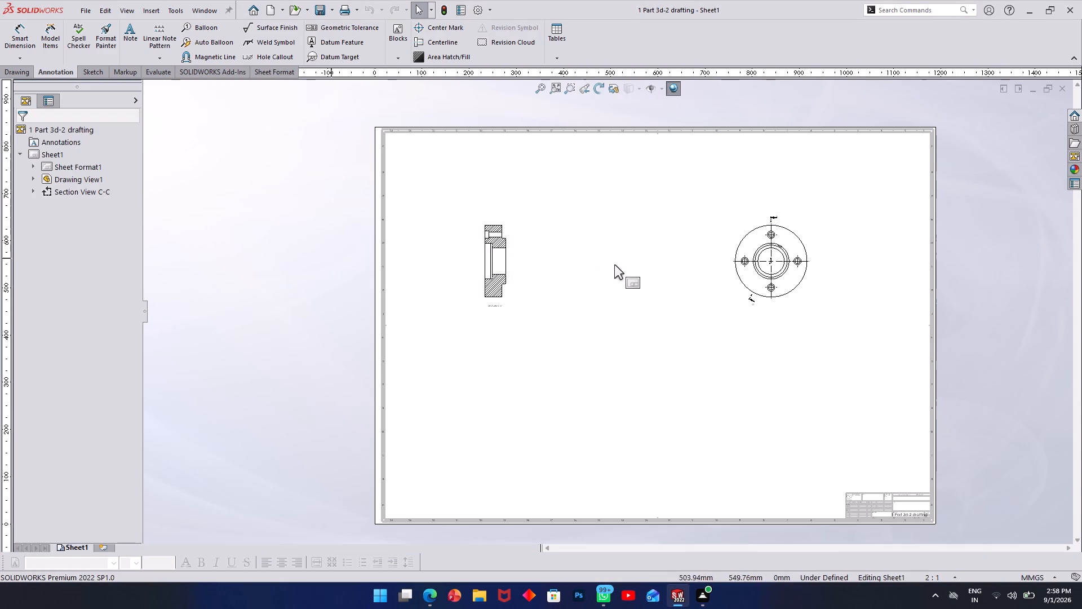
{"action": "scroll", "coordinate": [615, 264], "scroll_direction": "down", "scroll_amount": 3}
{"action": "scroll", "coordinate": [757, 257], "scroll_direction": "down", "scroll_amount": 2}
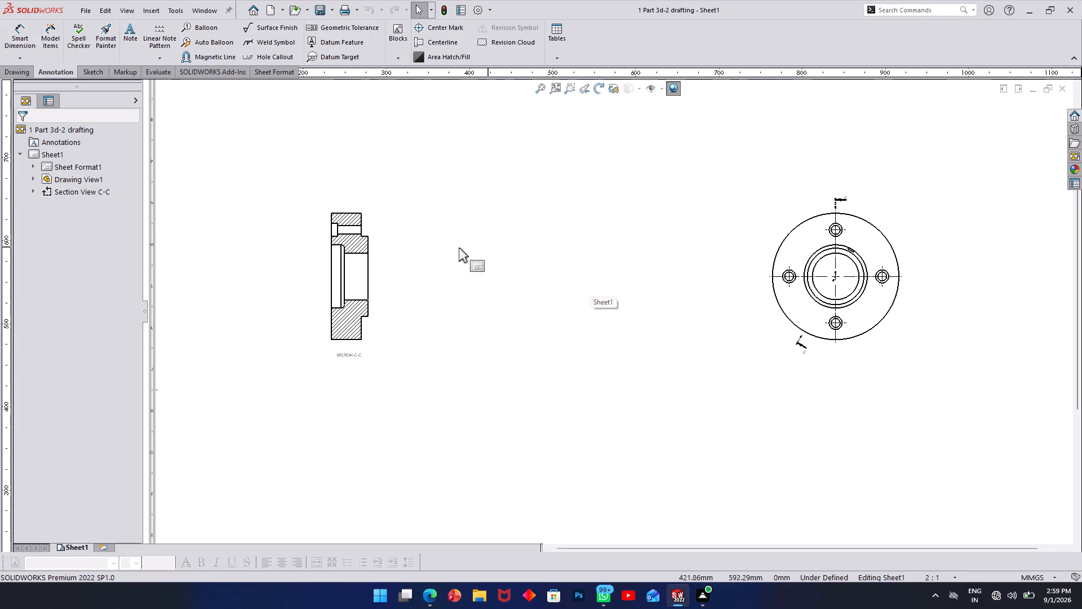
Set the drawing aside, open the part 1 Part 3d-2 and examine its holes, bore and recess from several angles.
{"action": "left_click", "coordinate": [1030, 92]}
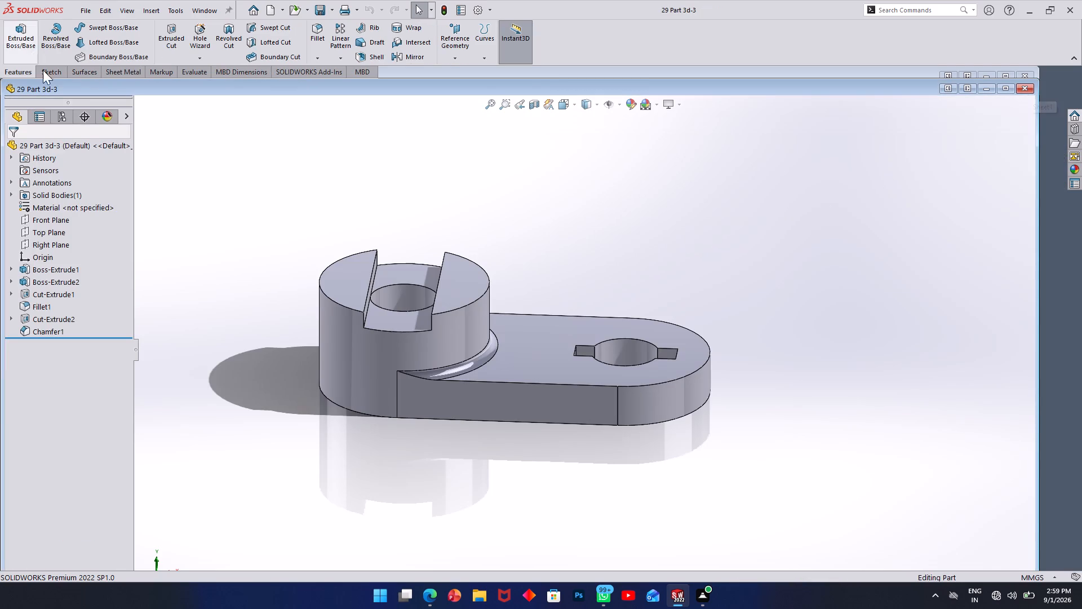
{"action": "key", "text": "r"}
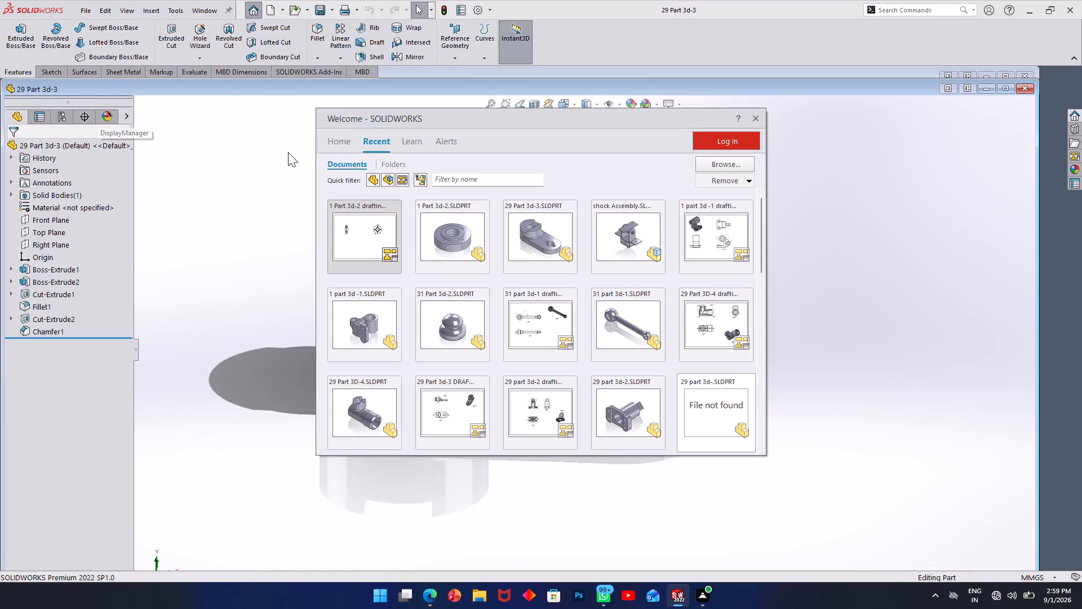
{"action": "left_click", "coordinate": [468, 246]}
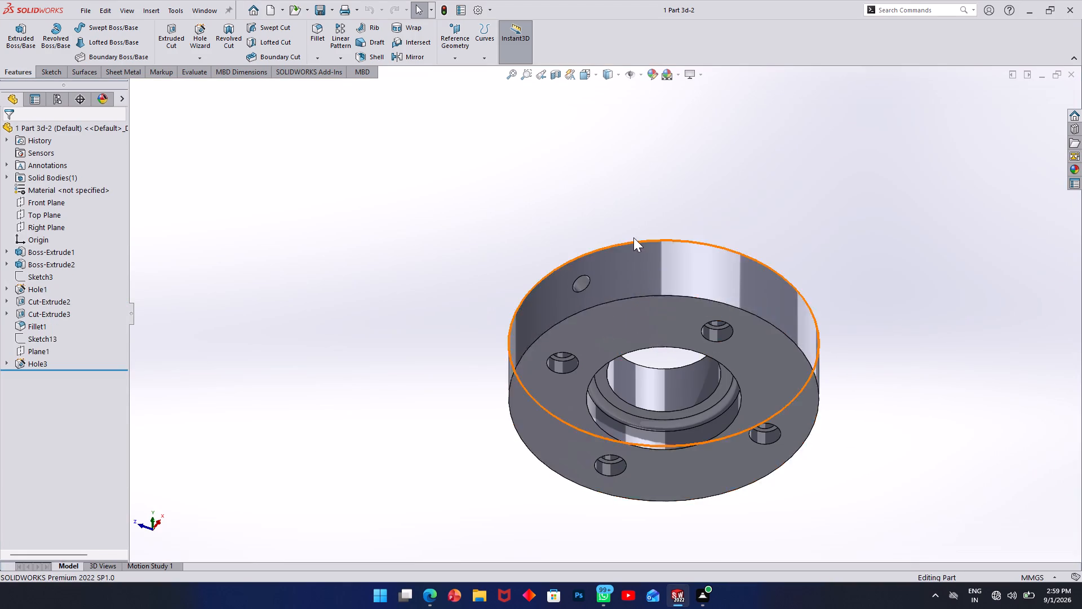
{"action": "middle_click_drag", "start_coordinate": [633, 237], "coordinate": [613, 267]}
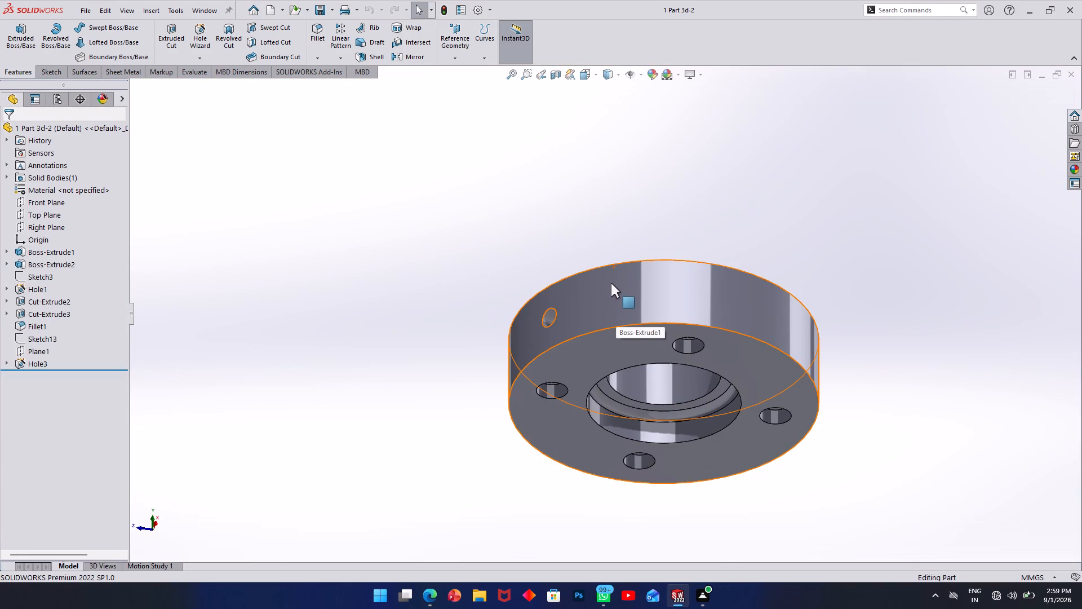
{"action": "middle_click_drag", "start_coordinate": [609, 343], "coordinate": [722, 162]}
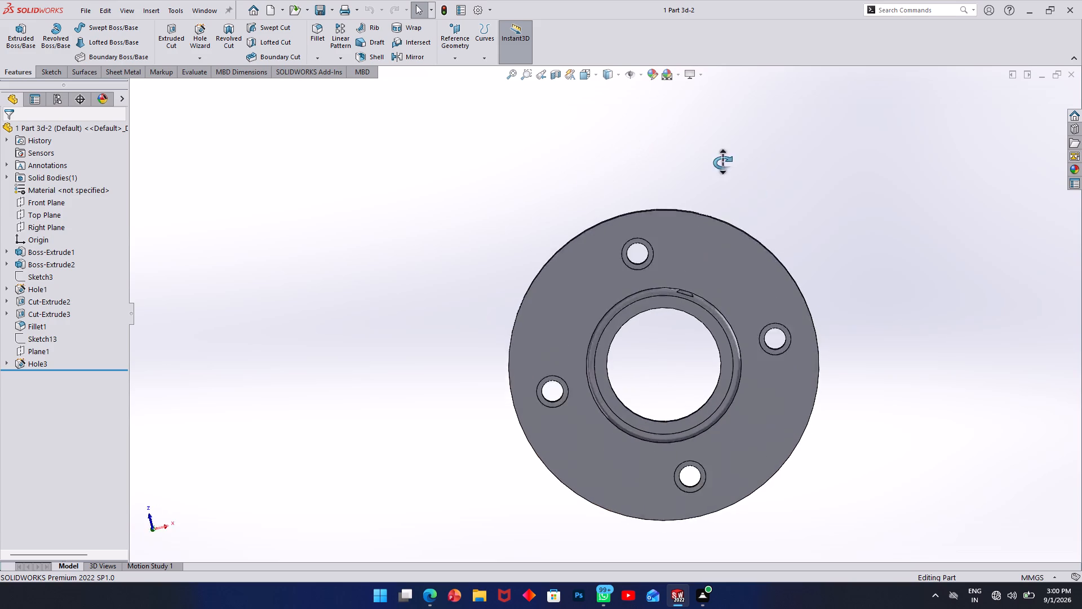
{"action": "middle_click_drag", "start_coordinate": [722, 162], "coordinate": [354, 361]}
{"action": "scroll", "coordinate": [352, 367], "scroll_direction": "up", "scroll_amount": 1}
{"action": "middle_click_drag", "start_coordinate": [476, 351], "coordinate": [480, 208]}
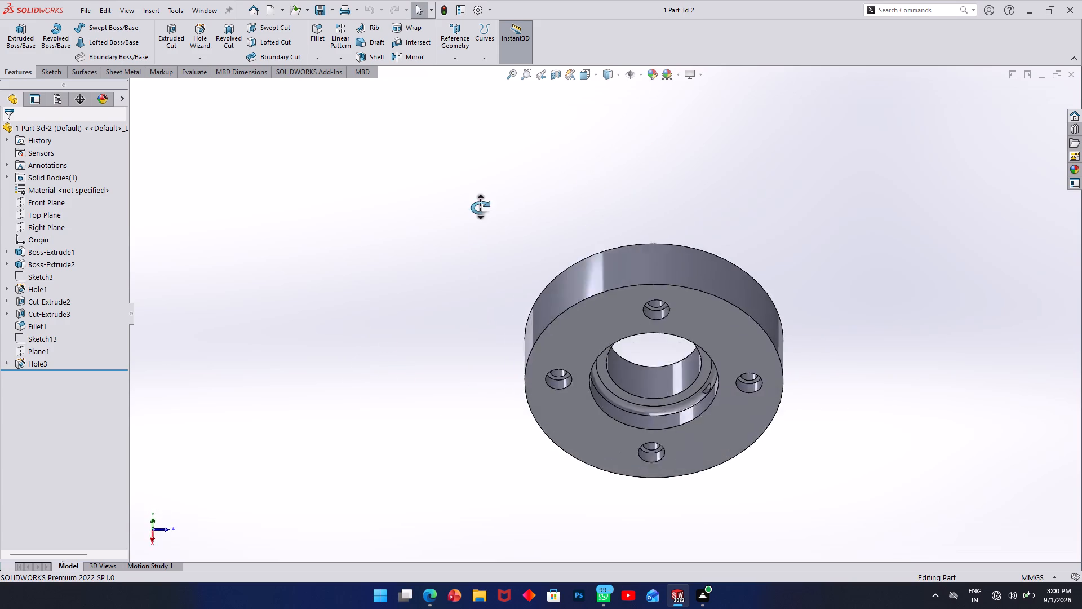
{"action": "middle_click_drag", "start_coordinate": [480, 208], "coordinate": [482, 183]}
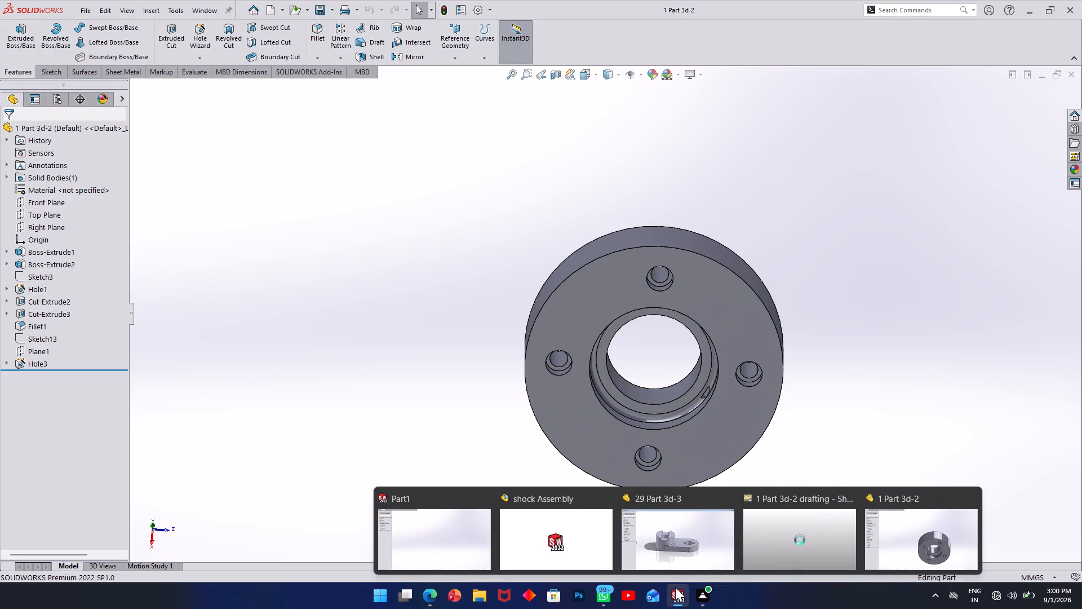
Return to the 1 Part 3d-2 drawing and dimension the upper hole's counterbore depth above the section view.
{"action": "left_click", "coordinate": [803, 532]}
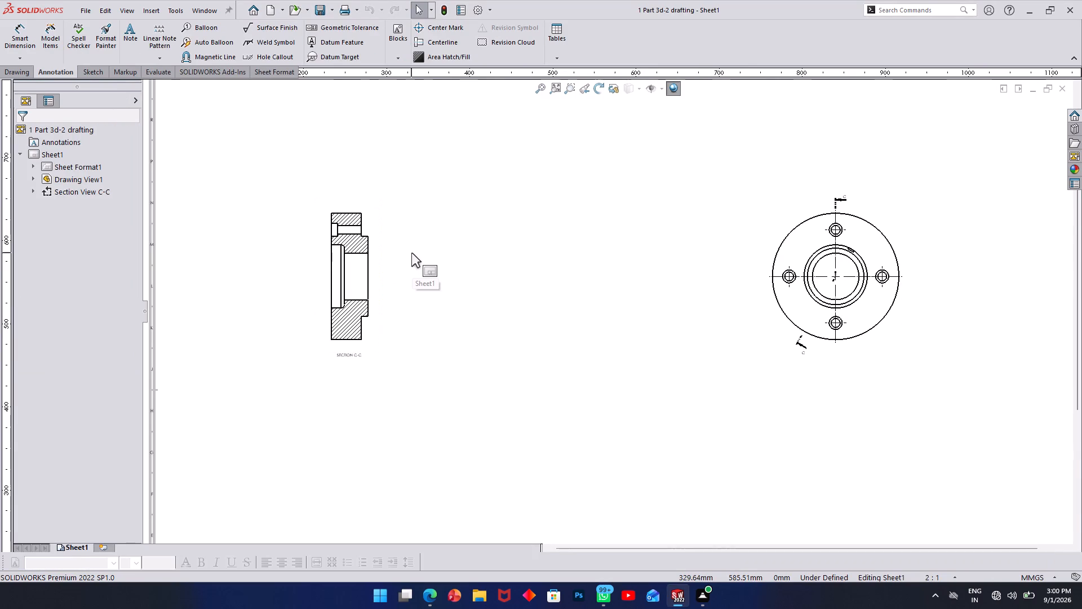
{"action": "left_click", "coordinate": [16, 42]}
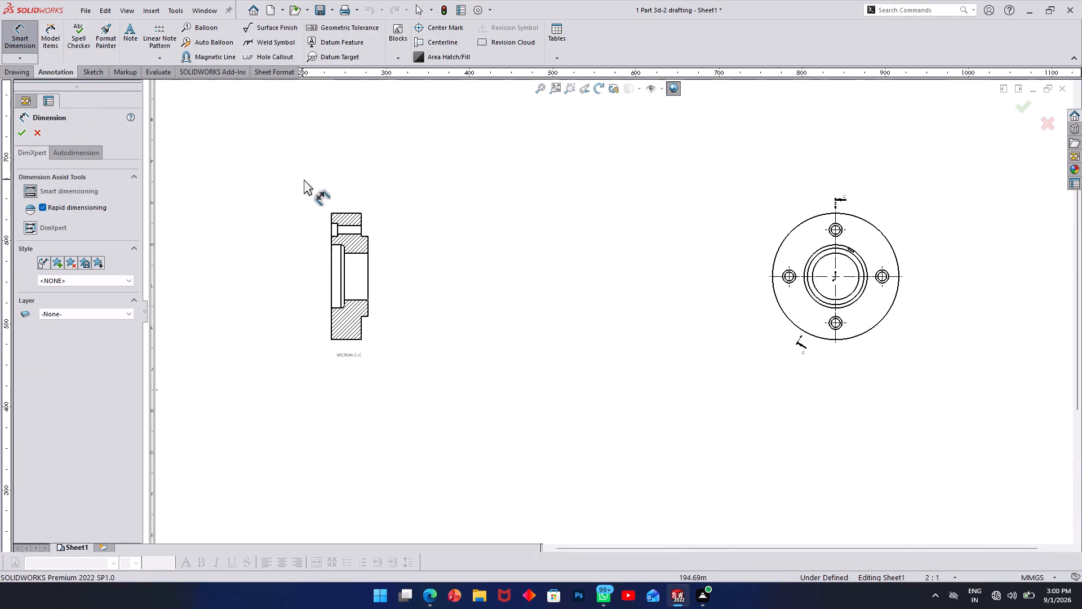
{"action": "left_click", "coordinate": [332, 230]}
{"action": "scroll", "coordinate": [339, 232], "scroll_direction": "down", "scroll_amount": 7}
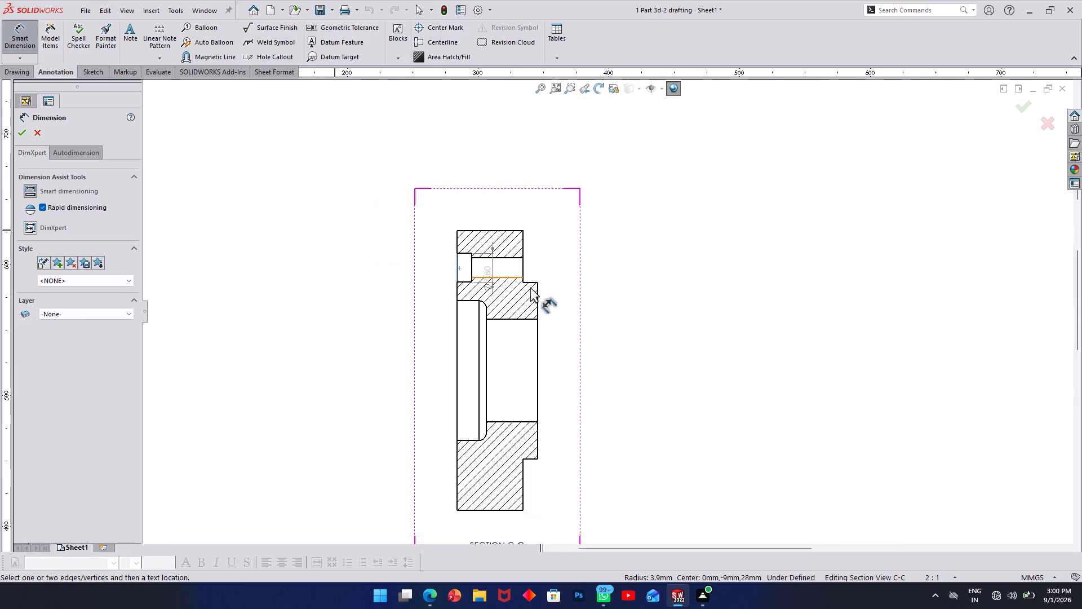
{"action": "left_click", "coordinate": [472, 272]}
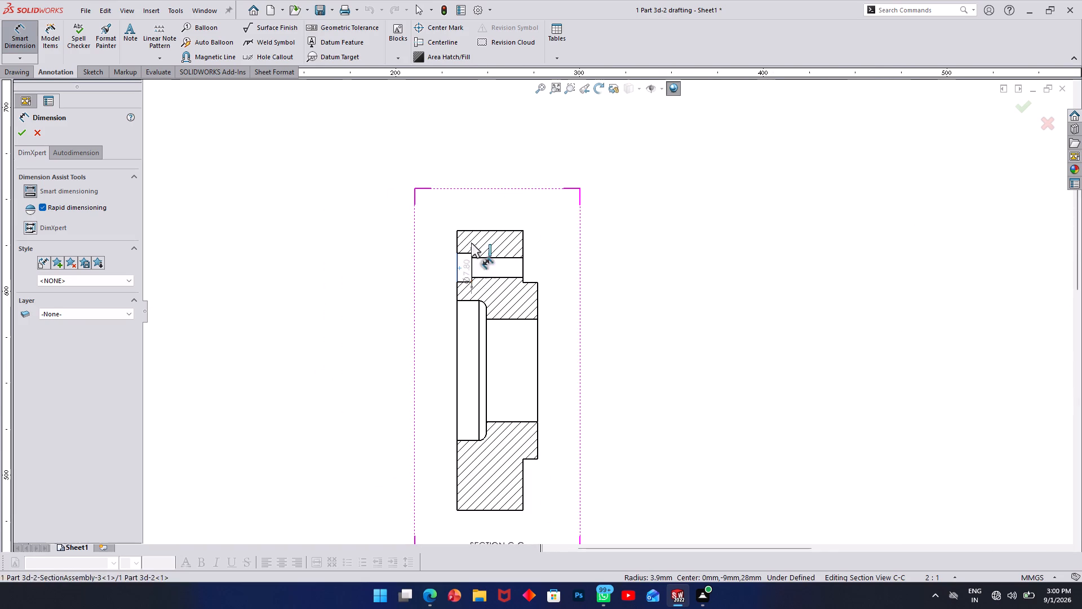
{"action": "left_click", "coordinate": [468, 195]}
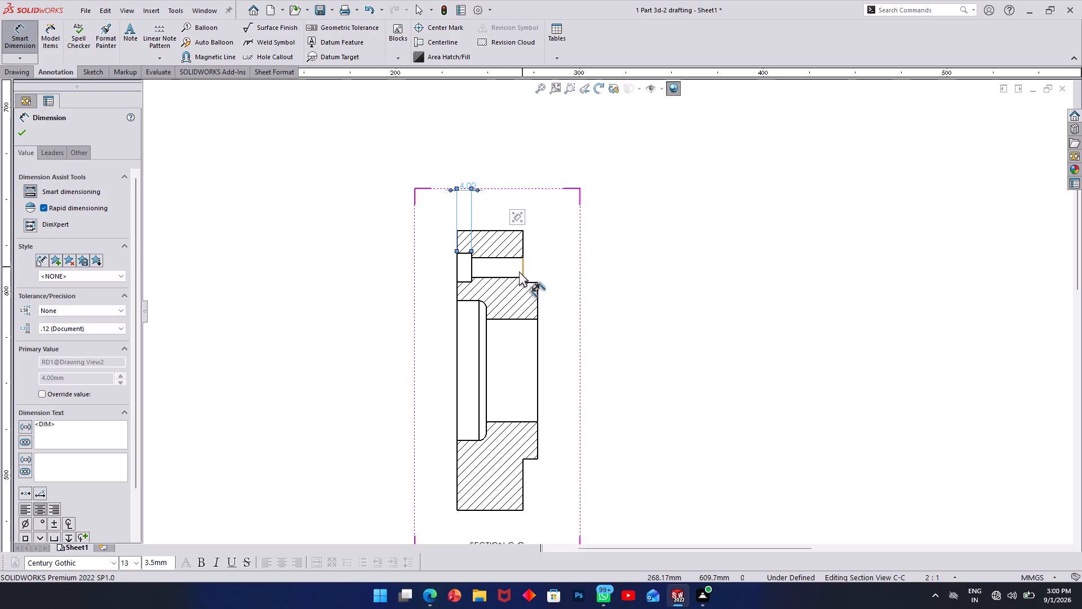
Dimension the diameters of the upper hole's narrow bore and the raised hub, to the right of the section view.
{"action": "left_click", "coordinate": [512, 256]}
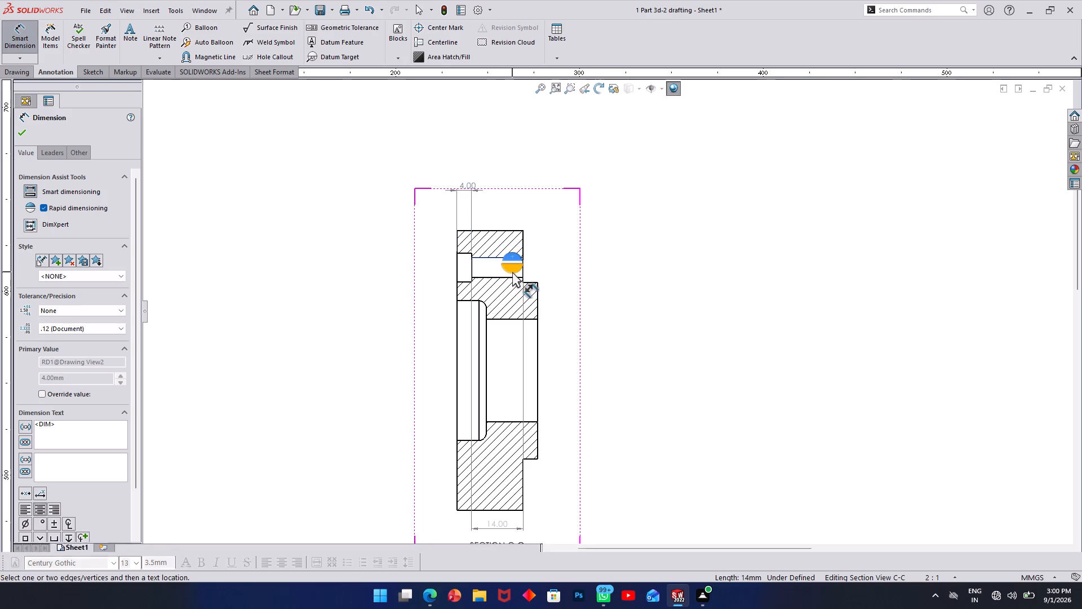
{"action": "left_click", "coordinate": [512, 276]}
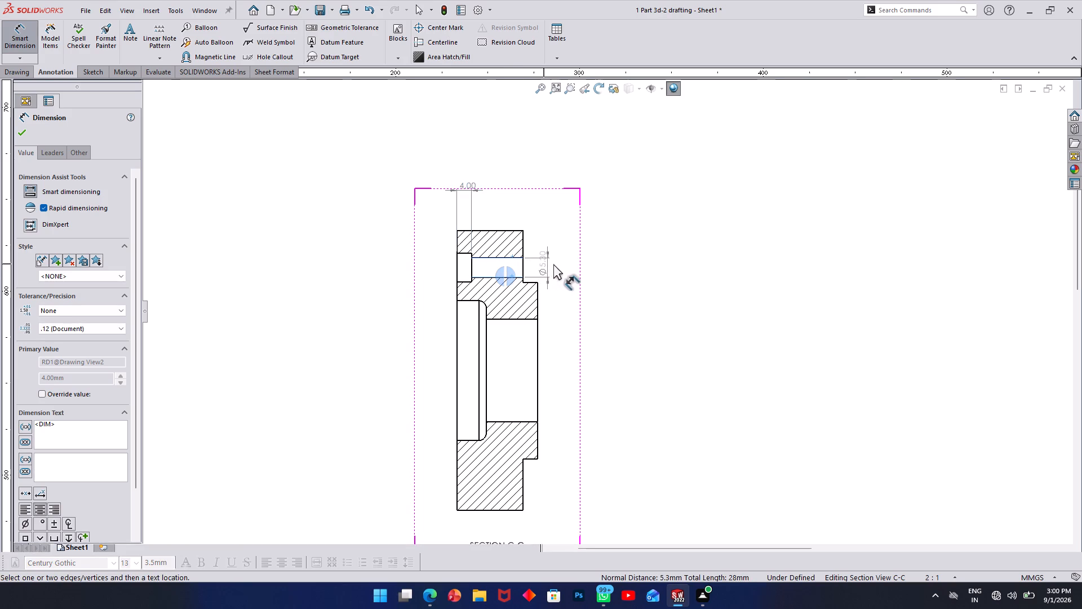
{"action": "left_click", "coordinate": [556, 240]}
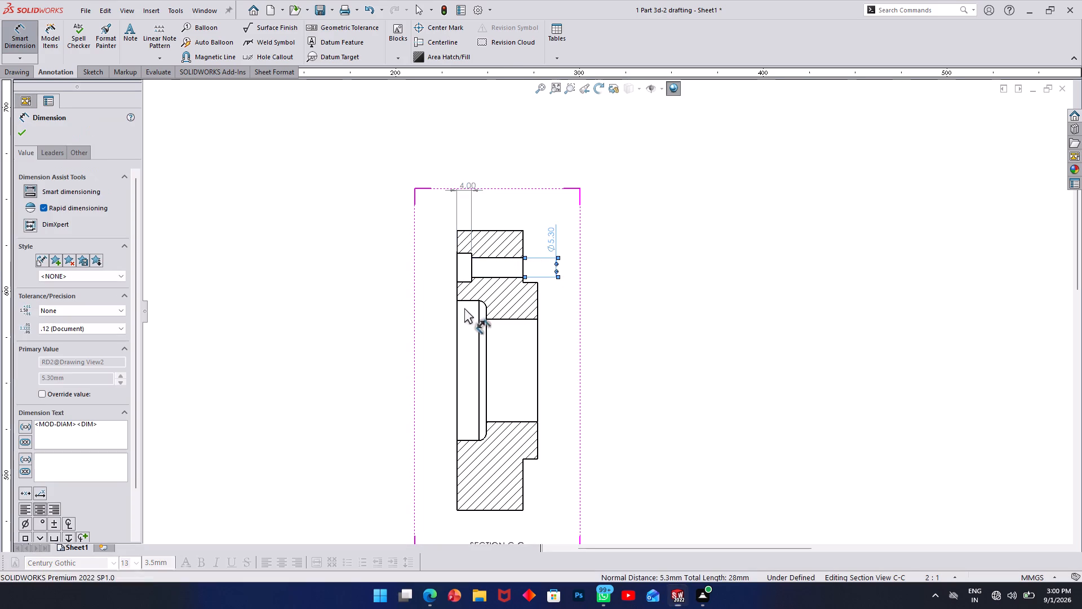
{"action": "left_click", "coordinate": [530, 281]}
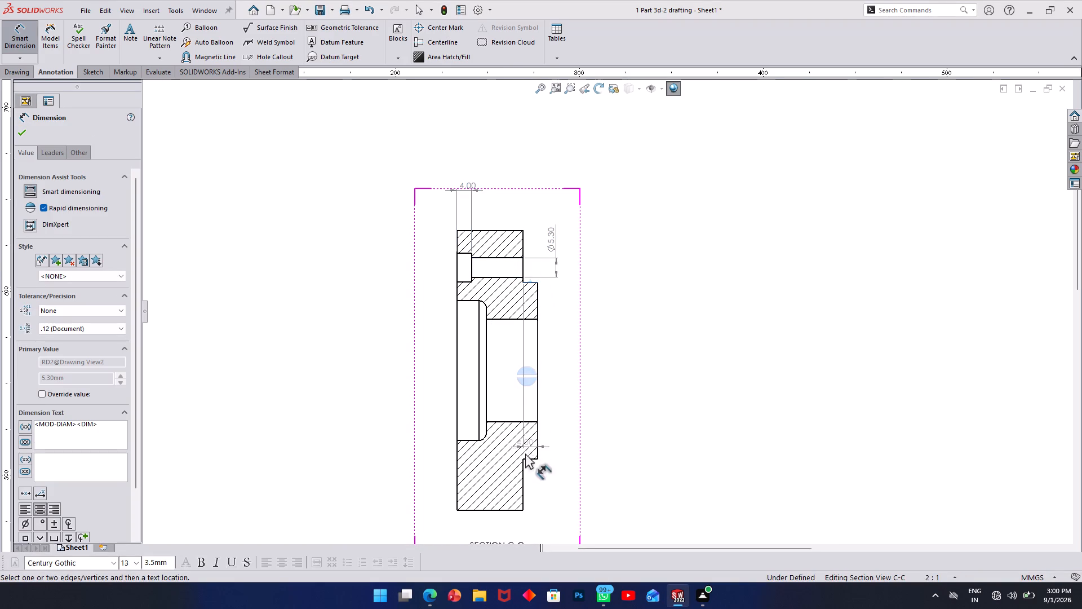
{"action": "left_click", "coordinate": [531, 457]}
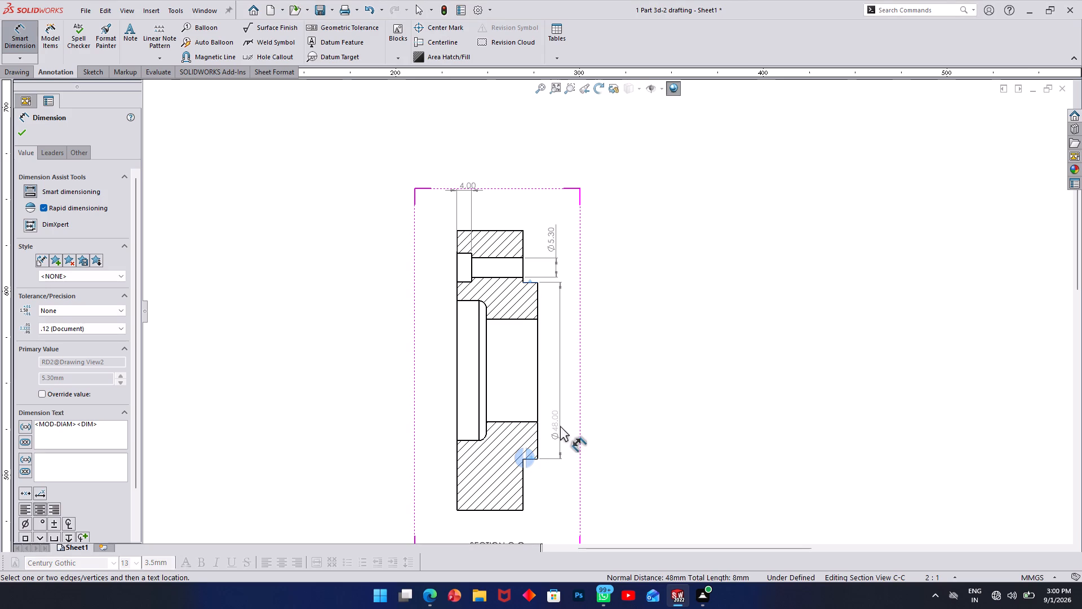
{"action": "left_click", "coordinate": [560, 426]}
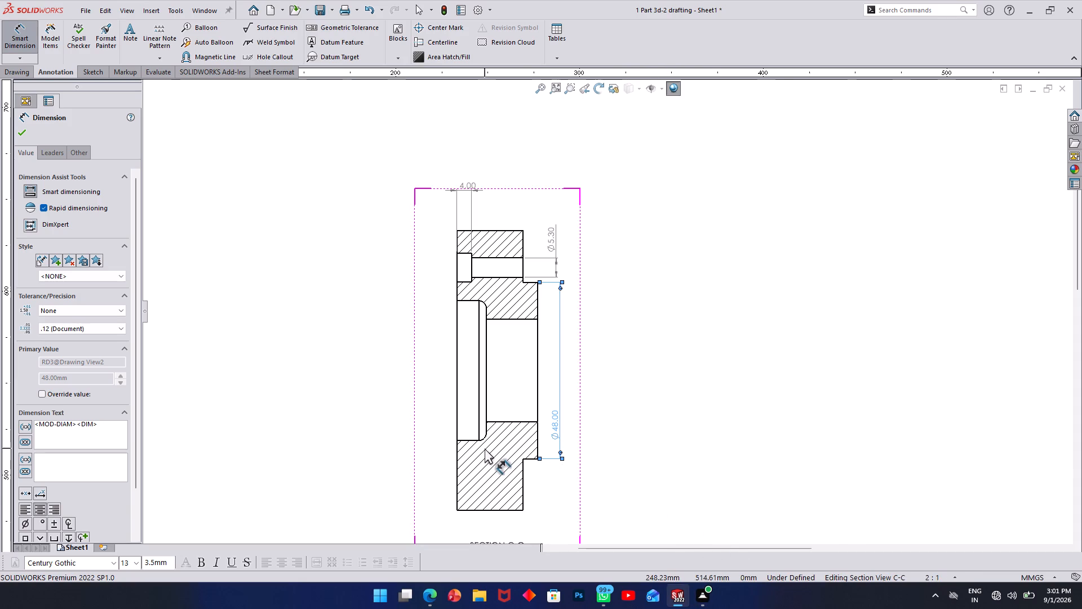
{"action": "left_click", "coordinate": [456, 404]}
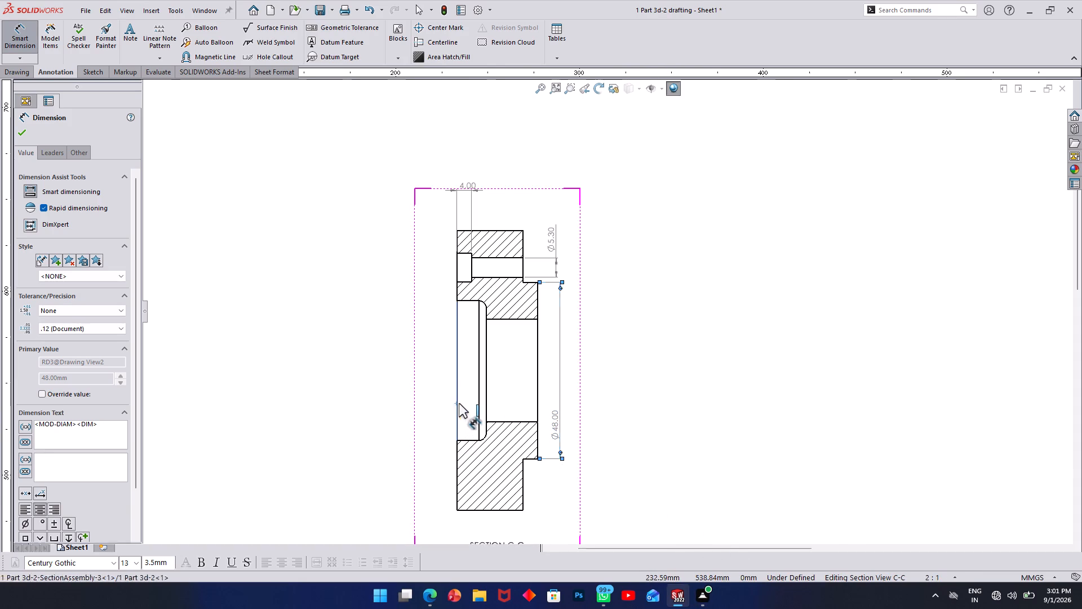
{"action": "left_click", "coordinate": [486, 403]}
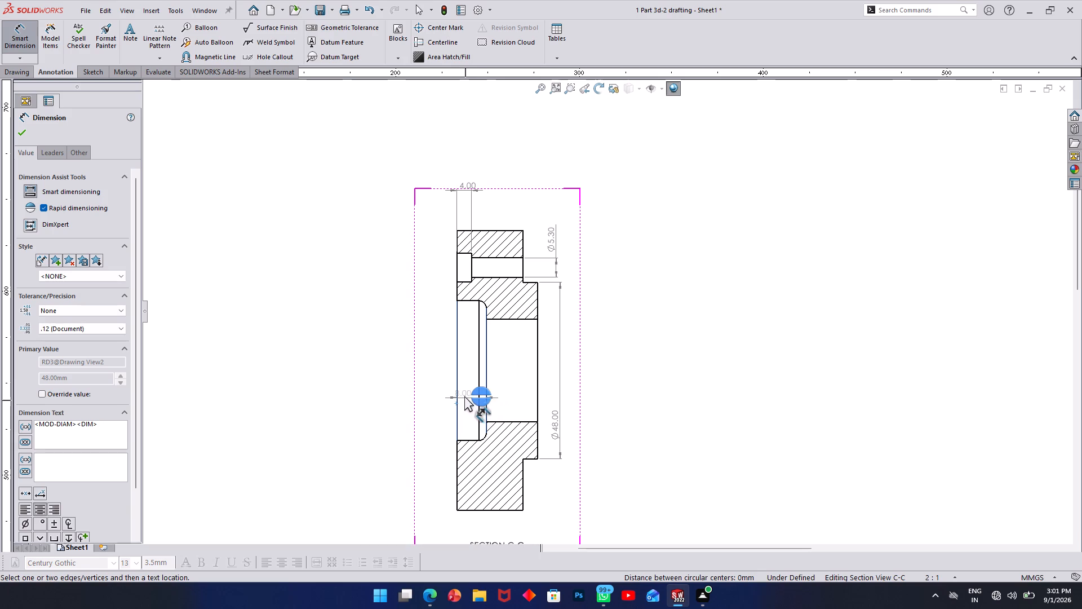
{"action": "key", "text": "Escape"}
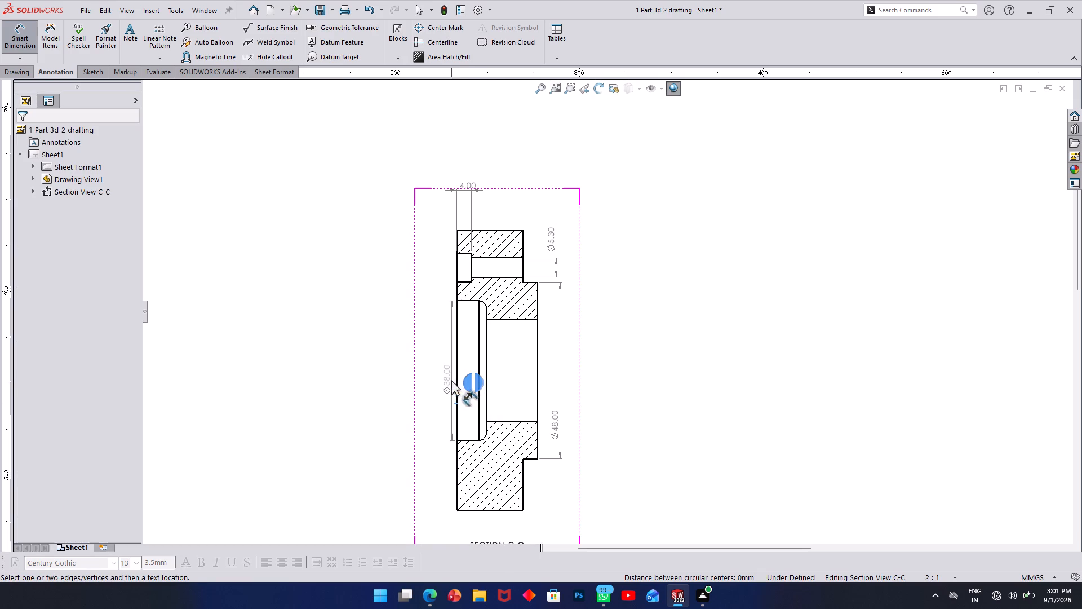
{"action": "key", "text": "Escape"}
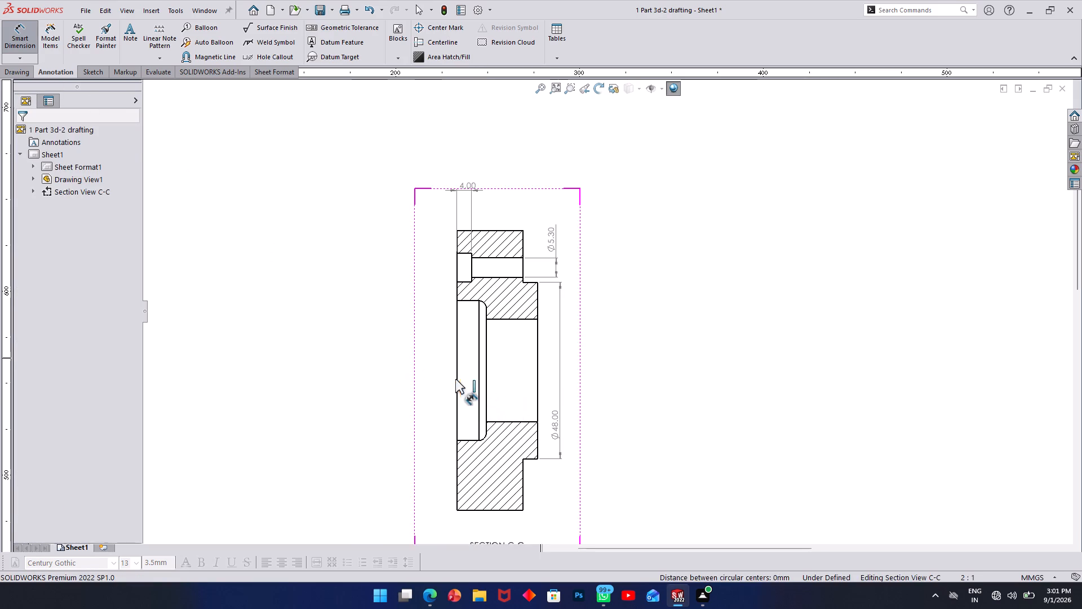
Dimension the central recess's depth, placing the dimension to the left of the section view.
{"action": "left_click", "coordinate": [456, 382]}
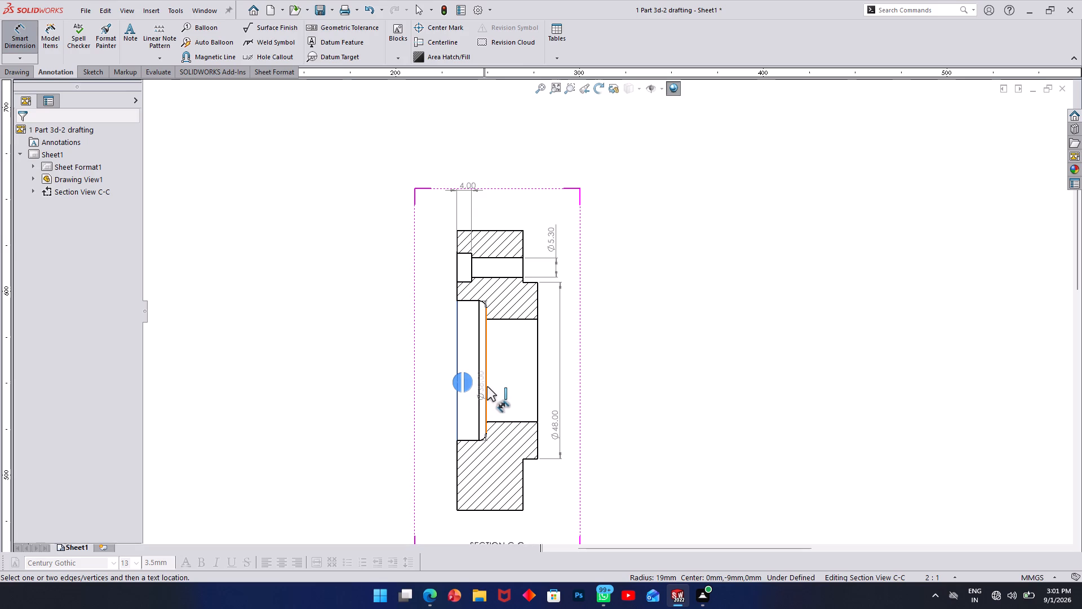
{"action": "left_click", "coordinate": [487, 386]}
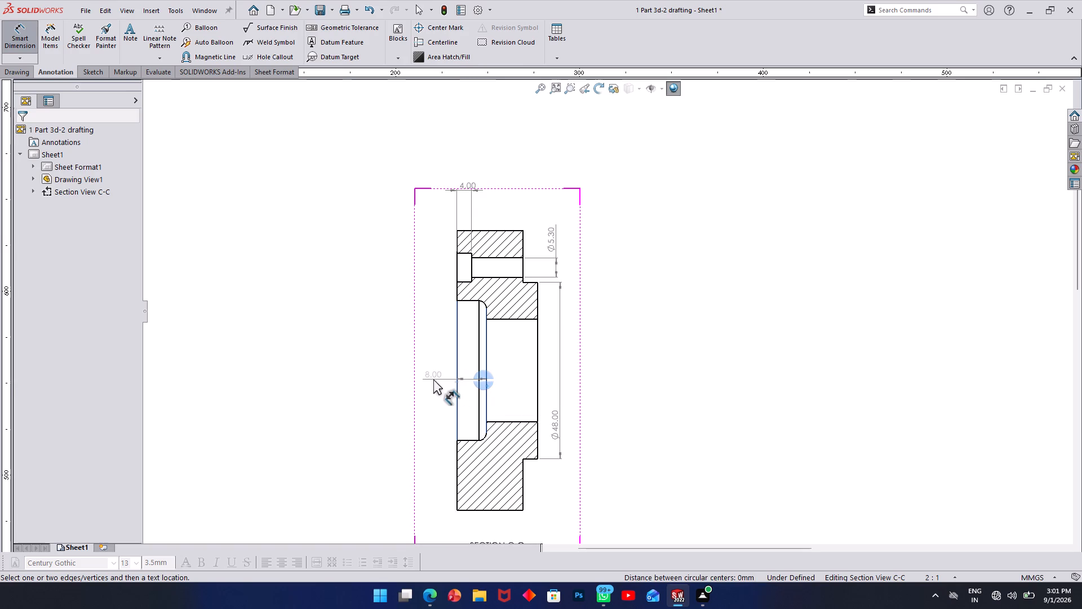
{"action": "left_click", "coordinate": [433, 379]}
Dimension the flange's thickness and the part's overall thickness including the hub, stacking both below the section view.
{"action": "scroll", "coordinate": [553, 421], "scroll_direction": "down", "scroll_amount": 2}
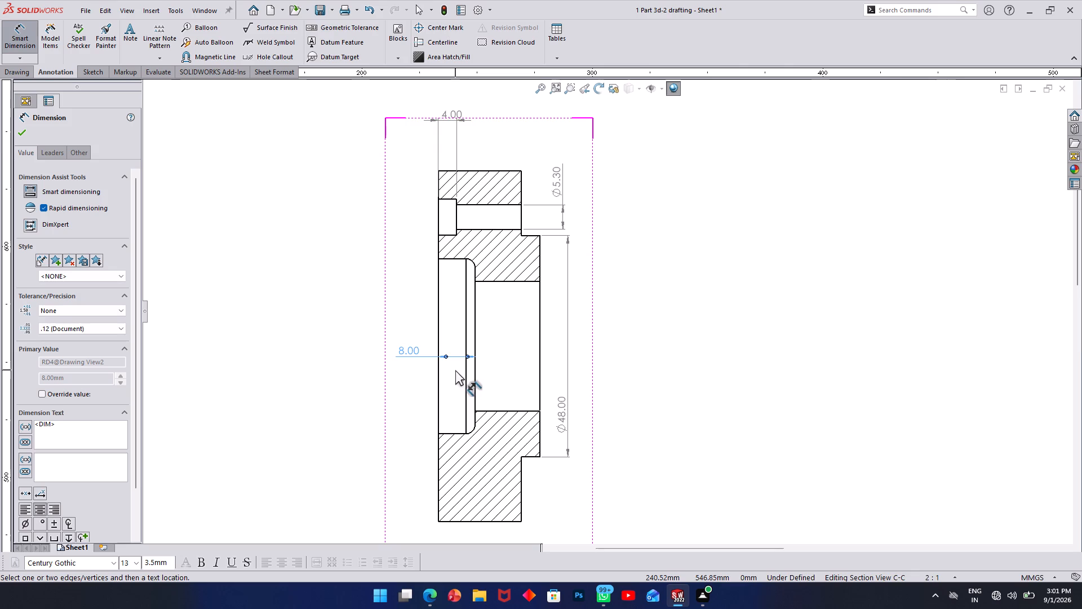
{"action": "scroll", "coordinate": [471, 432], "scroll_direction": "up", "scroll_amount": 1}
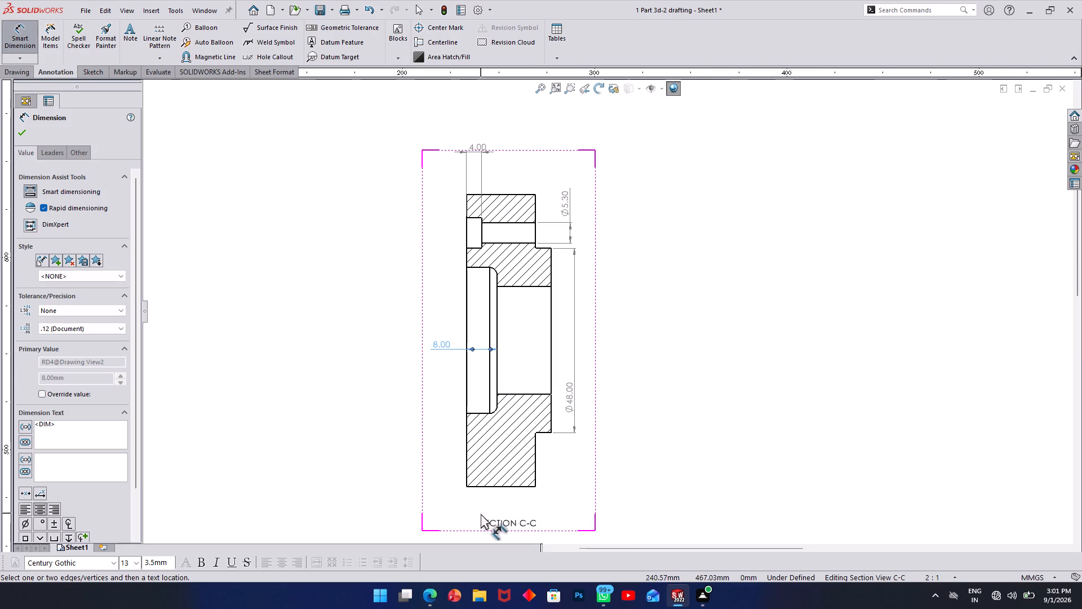
{"action": "left_click", "coordinate": [467, 471]}
{"action": "left_click", "coordinate": [535, 470]}
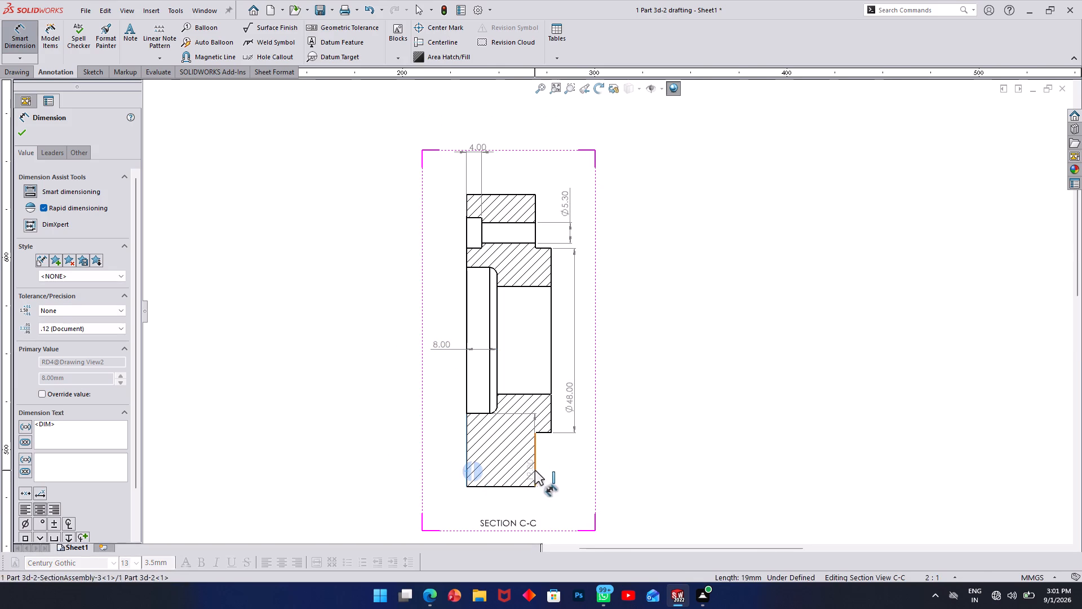
{"action": "left_click", "coordinate": [498, 499]}
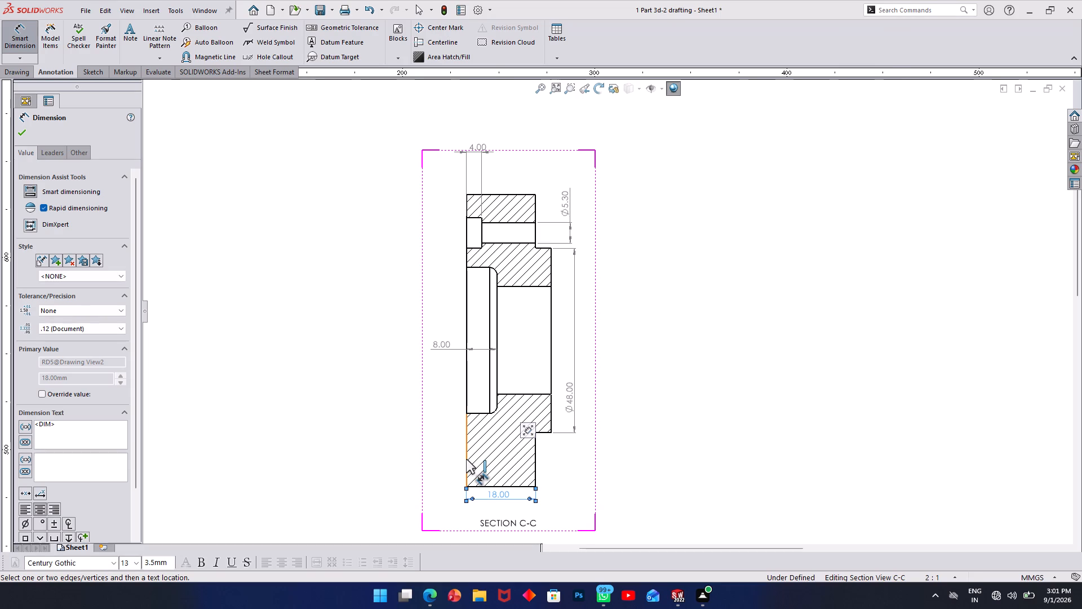
{"action": "left_click", "coordinate": [466, 459]}
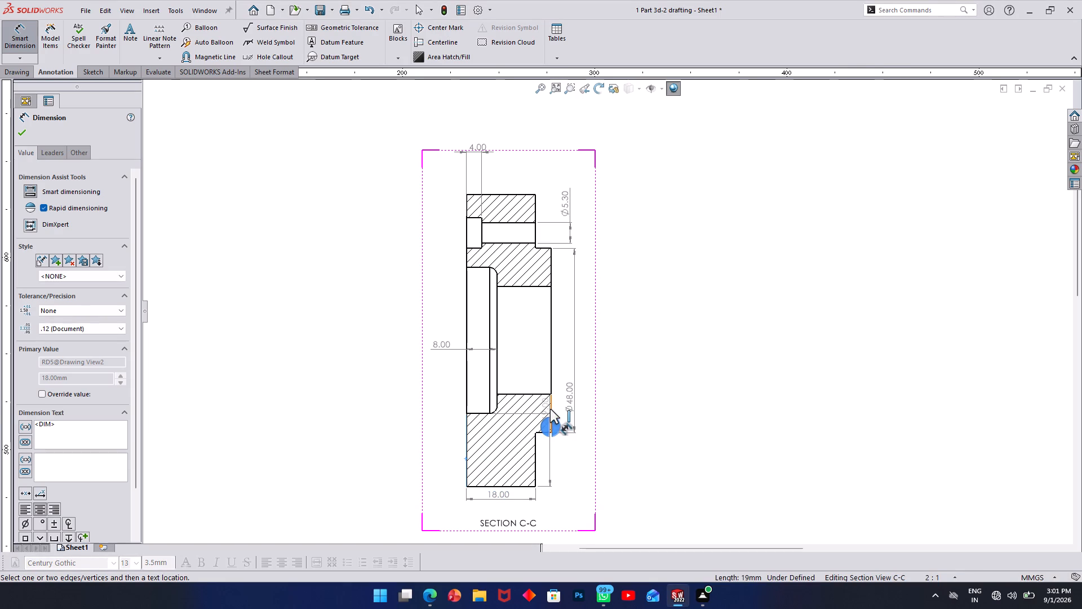
{"action": "left_click", "coordinate": [550, 409]}
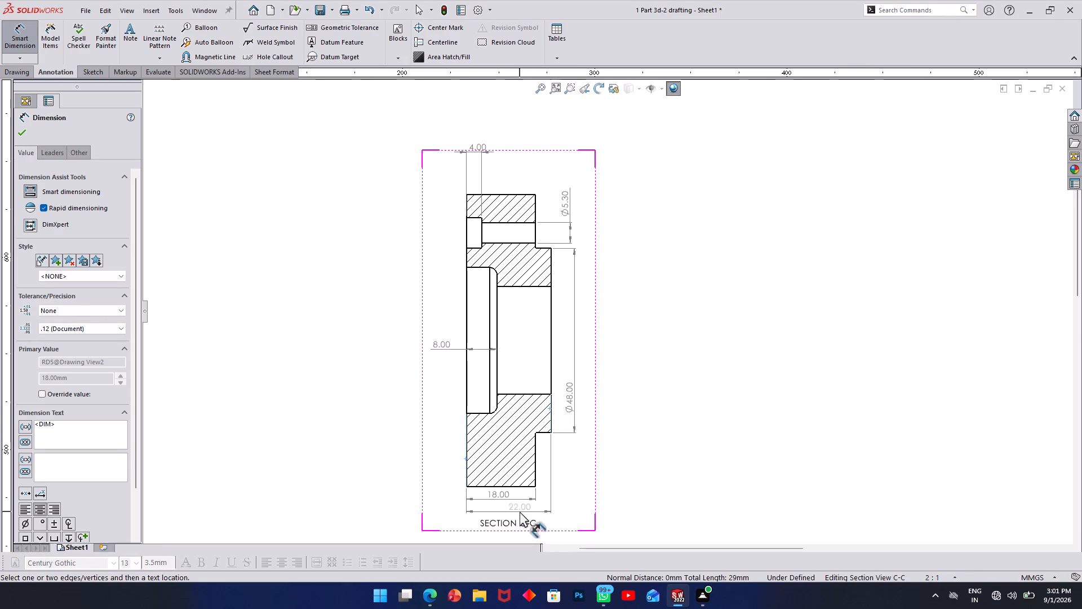
{"action": "left_click", "coordinate": [520, 511]}
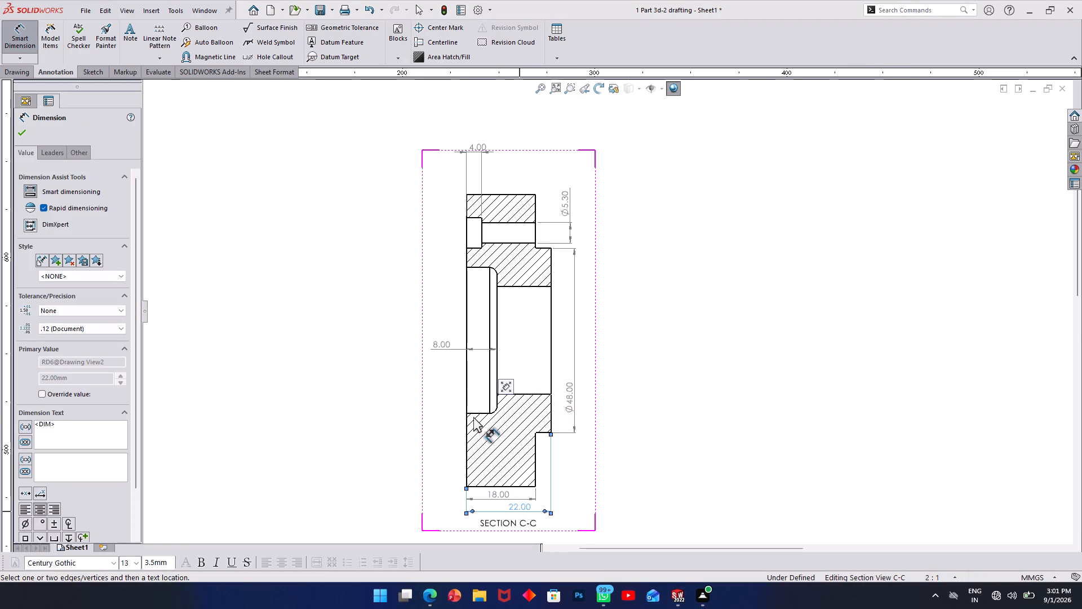
Dimension the flange's outer diameter to the left of the section view and the radius of the recess's upper corner fillet.
{"action": "left_click", "coordinate": [477, 193]}
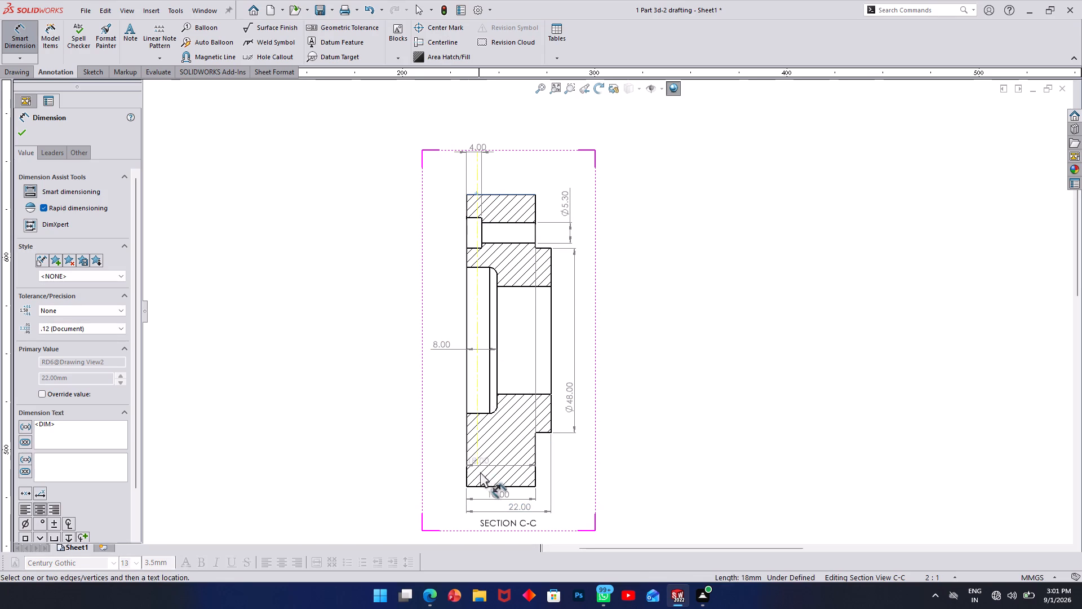
{"action": "left_click", "coordinate": [480, 486]}
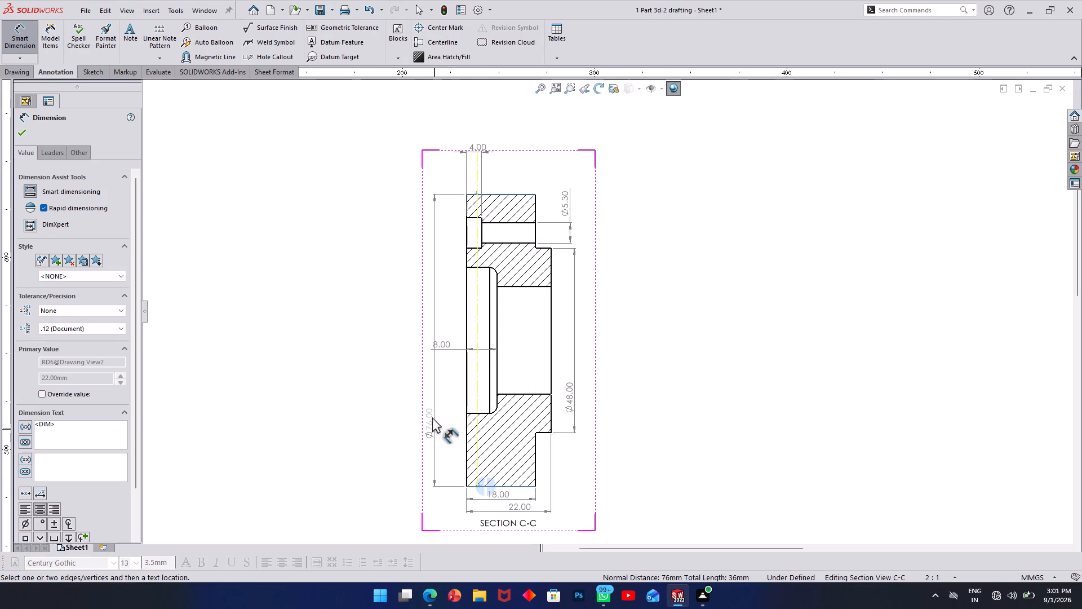
{"action": "left_click", "coordinate": [429, 325]}
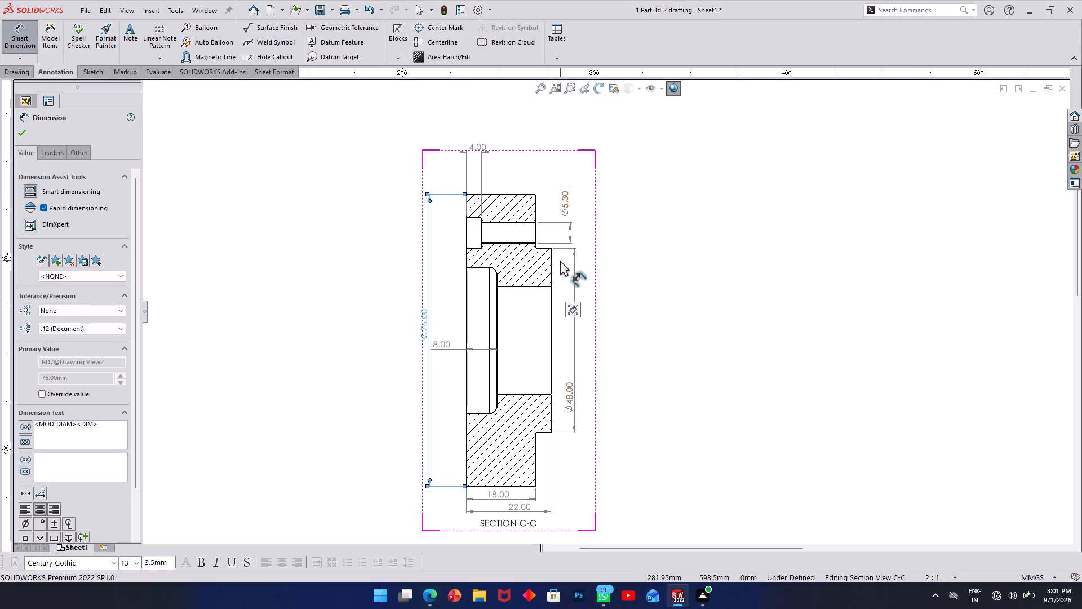
{"action": "left_click", "coordinate": [495, 269]}
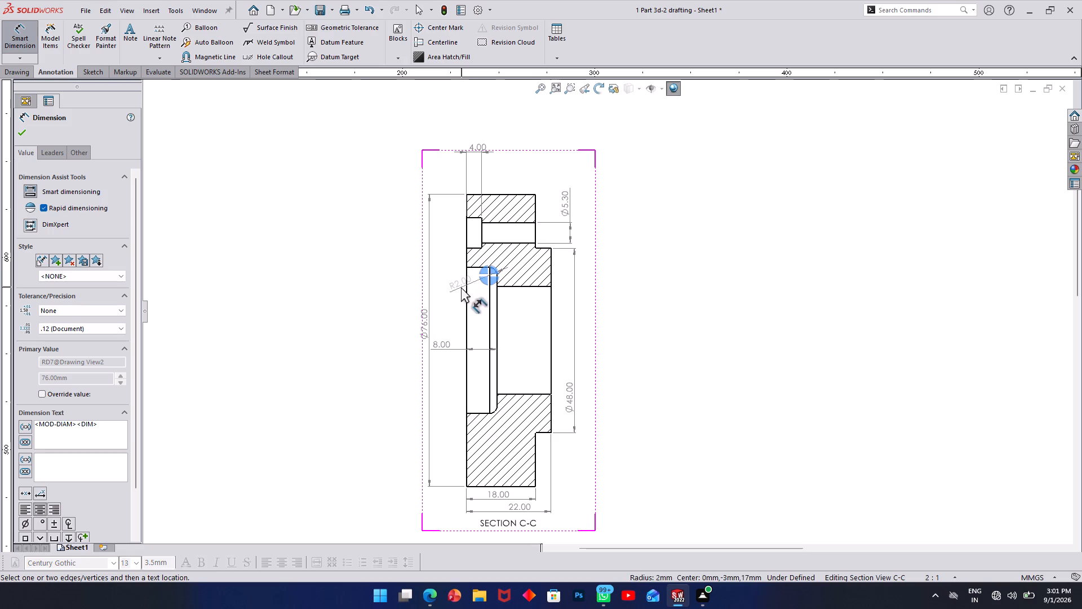
{"action": "left_click", "coordinate": [460, 287]}
Dimension the diameters of the central bore and the recess's outermost circle in the bottom view, outside the flange on opposite upper sides.
{"action": "scroll", "coordinate": [751, 285], "scroll_direction": "up", "scroll_amount": 2}
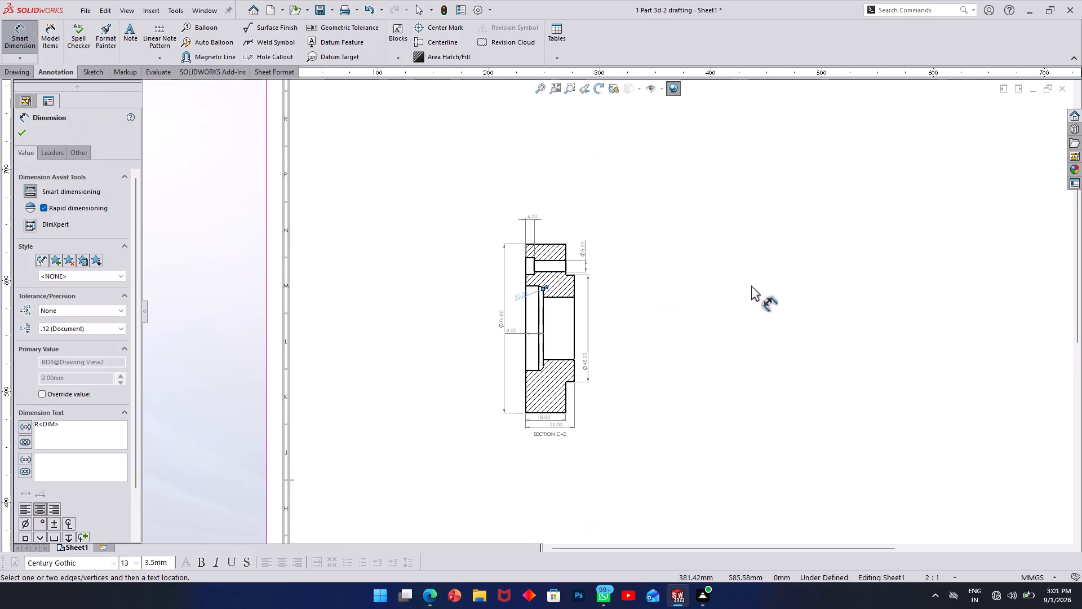
{"action": "scroll", "coordinate": [751, 285], "scroll_direction": "up", "scroll_amount": 4}
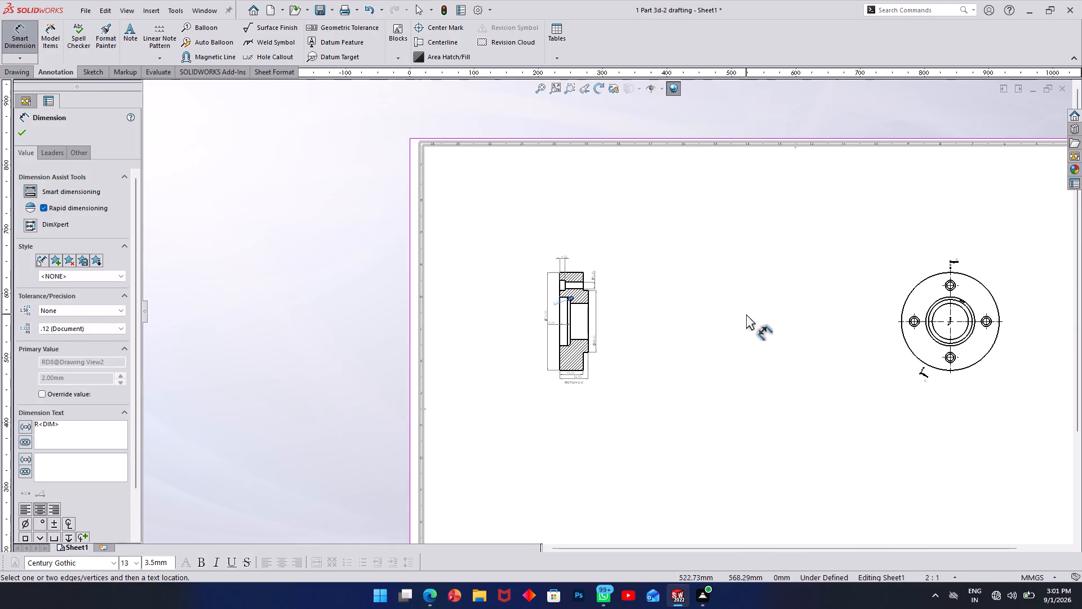
{"action": "scroll", "coordinate": [967, 313], "scroll_direction": "down", "scroll_amount": 5}
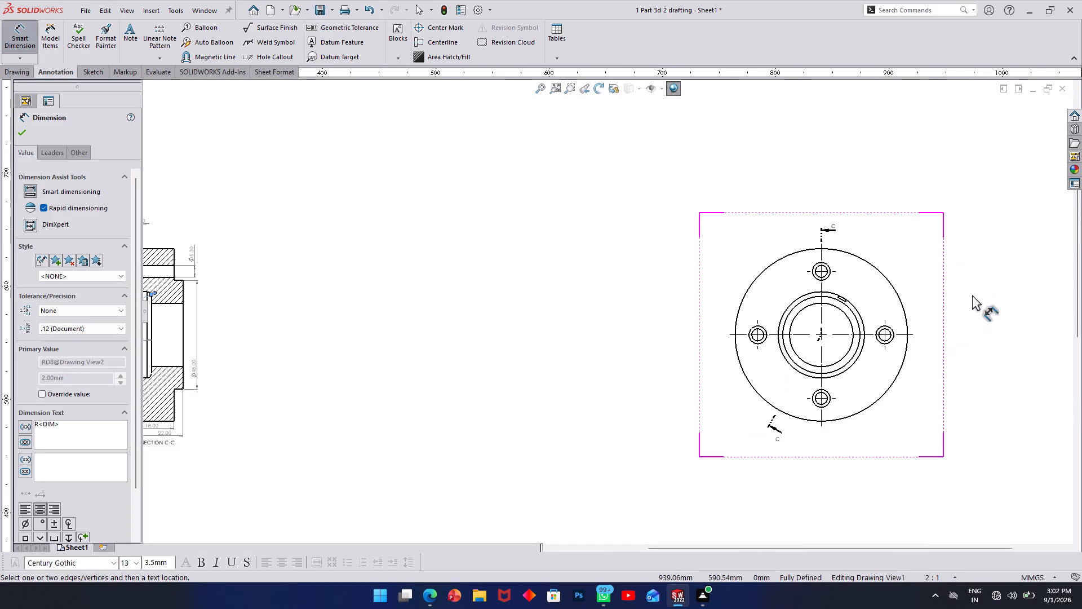
{"action": "scroll", "coordinate": [928, 300], "scroll_direction": "down", "scroll_amount": 2}
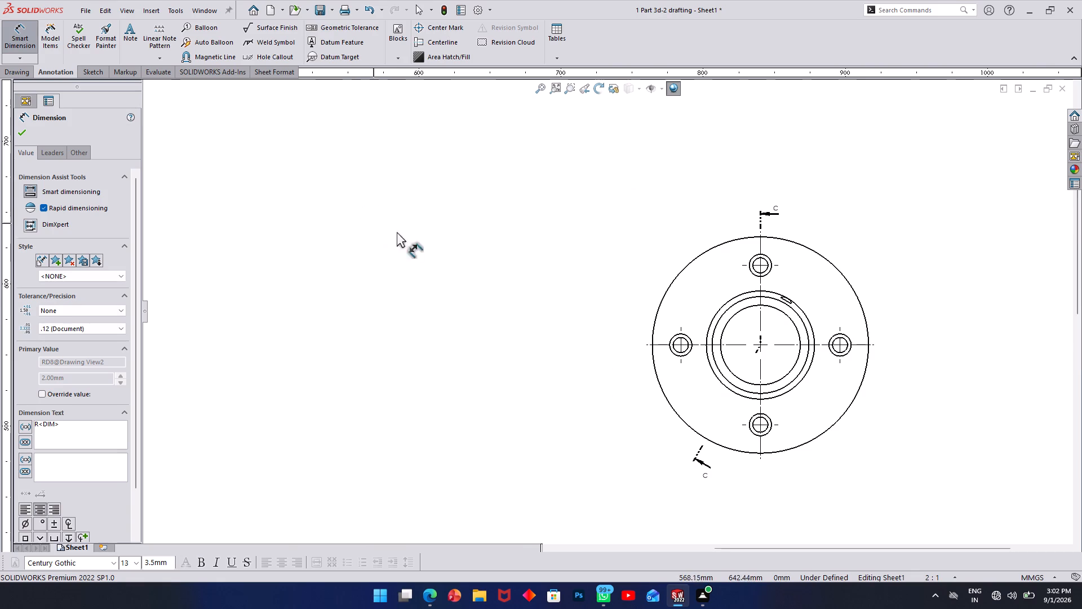
{"action": "left_click", "coordinate": [791, 320]}
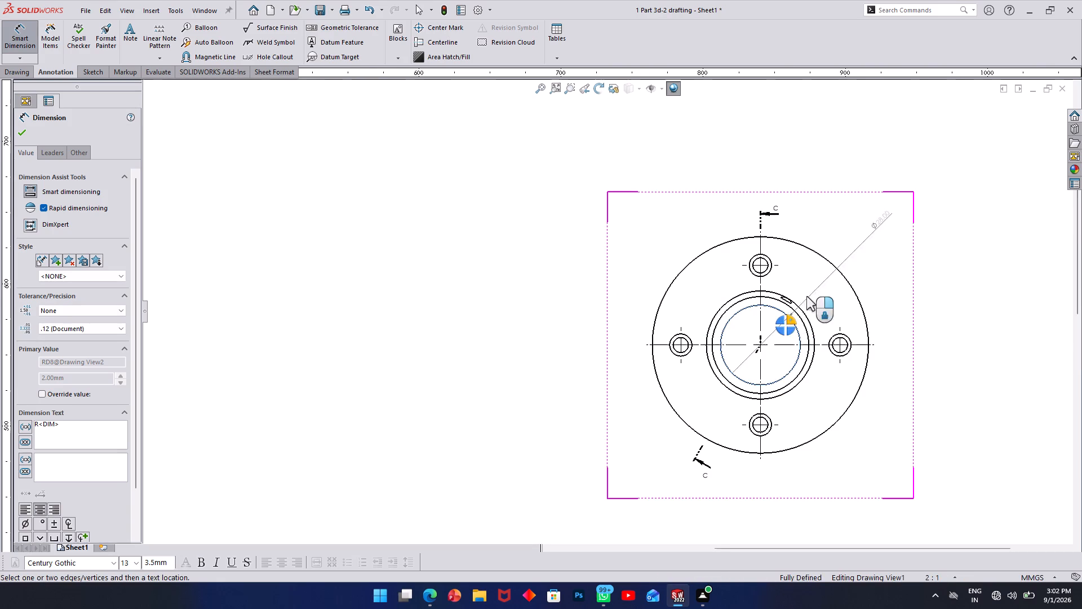
{"action": "left_click", "coordinate": [872, 262]}
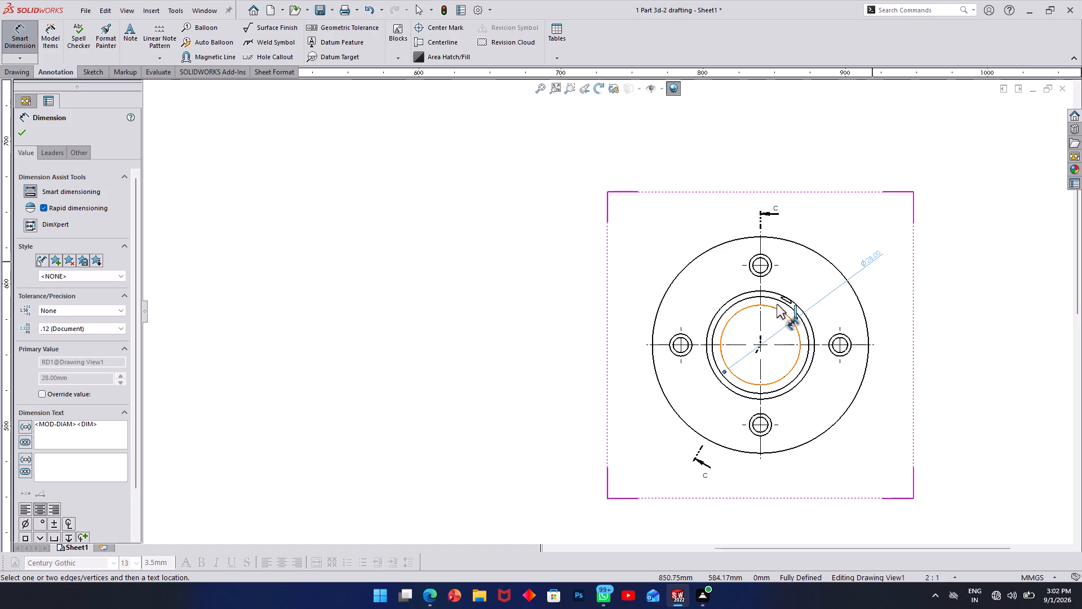
{"action": "left_click", "coordinate": [785, 303]}
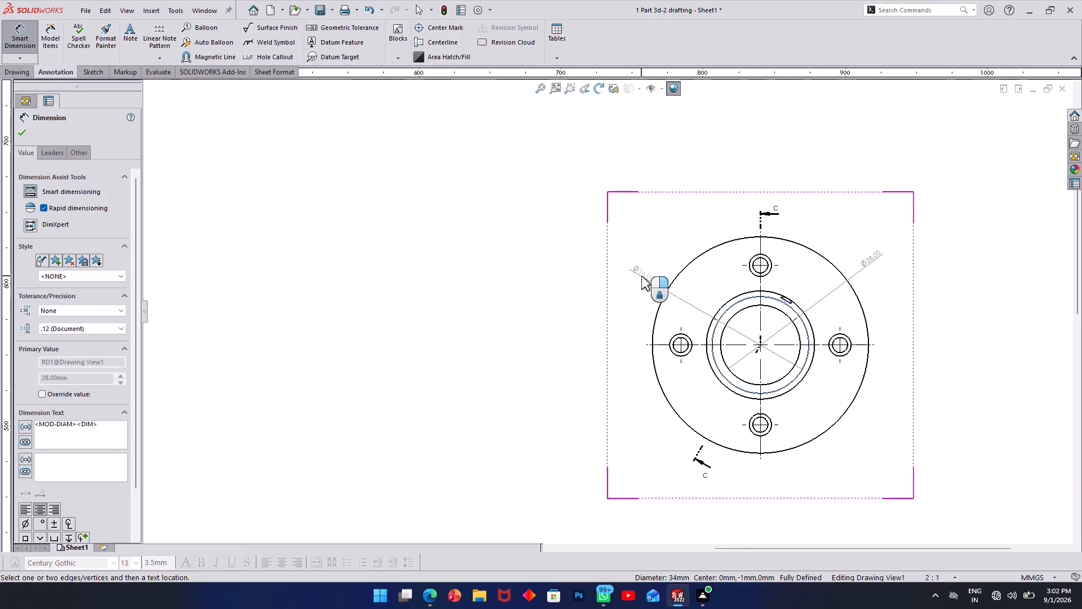
{"action": "key", "text": "Escape"}
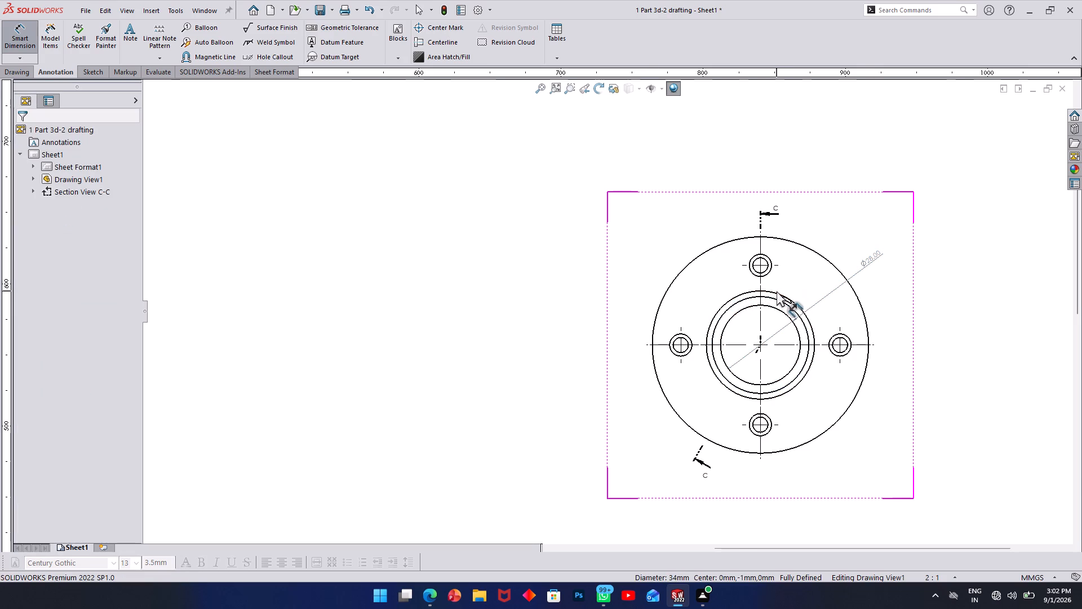
{"action": "left_click", "coordinate": [771, 291]}
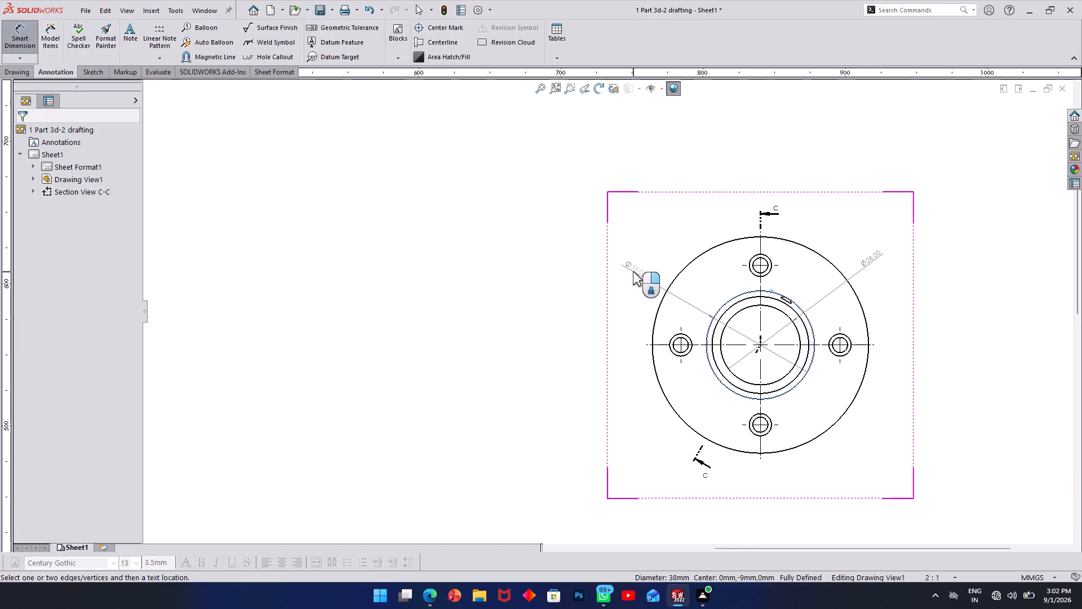
{"action": "left_click", "coordinate": [631, 271]}
{"action": "key", "text": "Escape"}
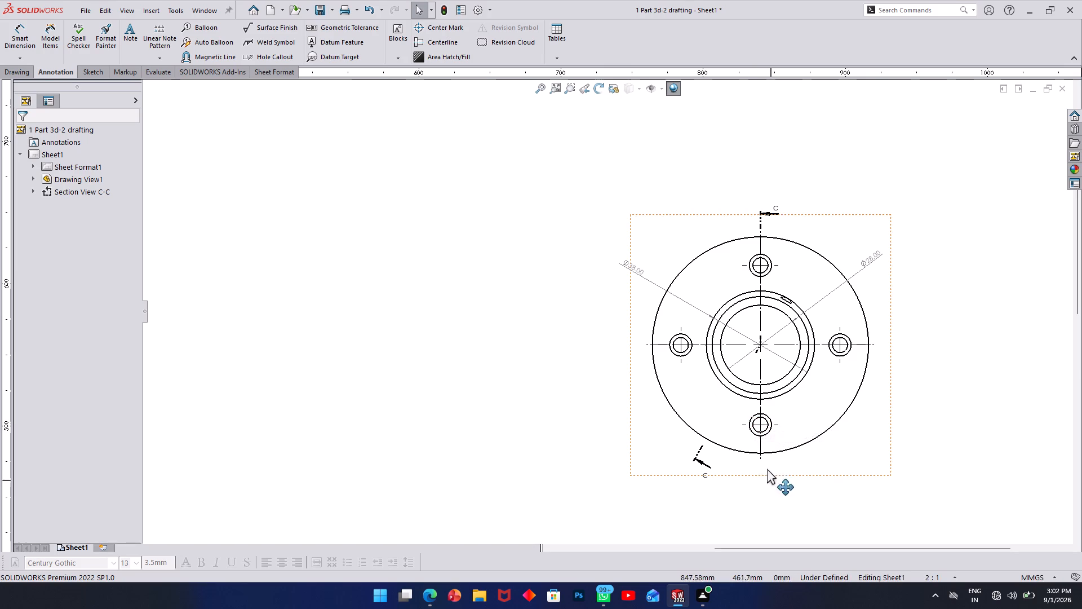
{"action": "left_click", "coordinate": [33, 47]}
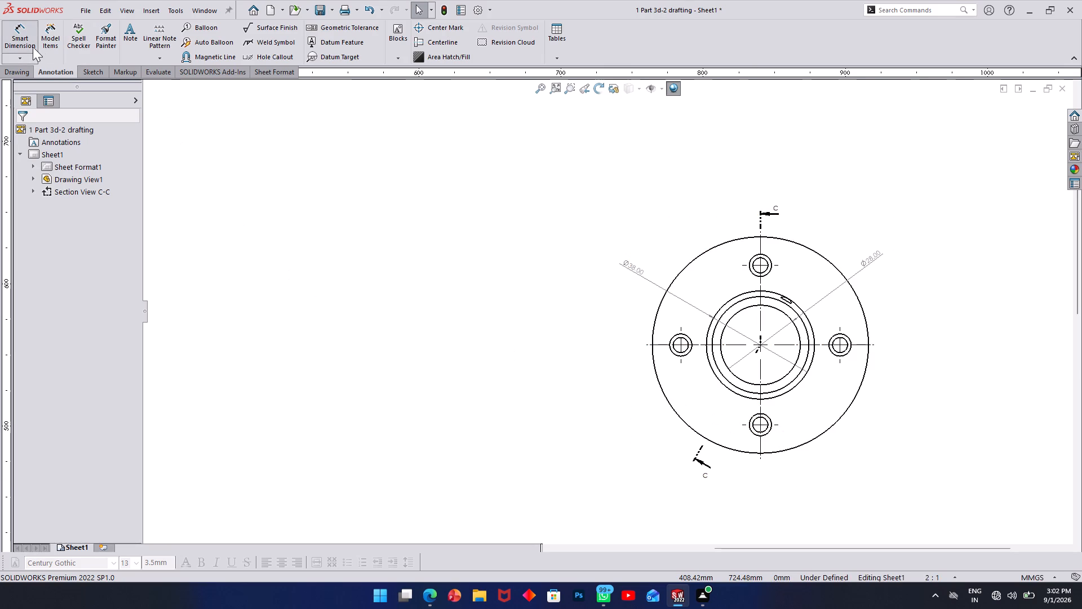
{"action": "key", "text": "Escape"}
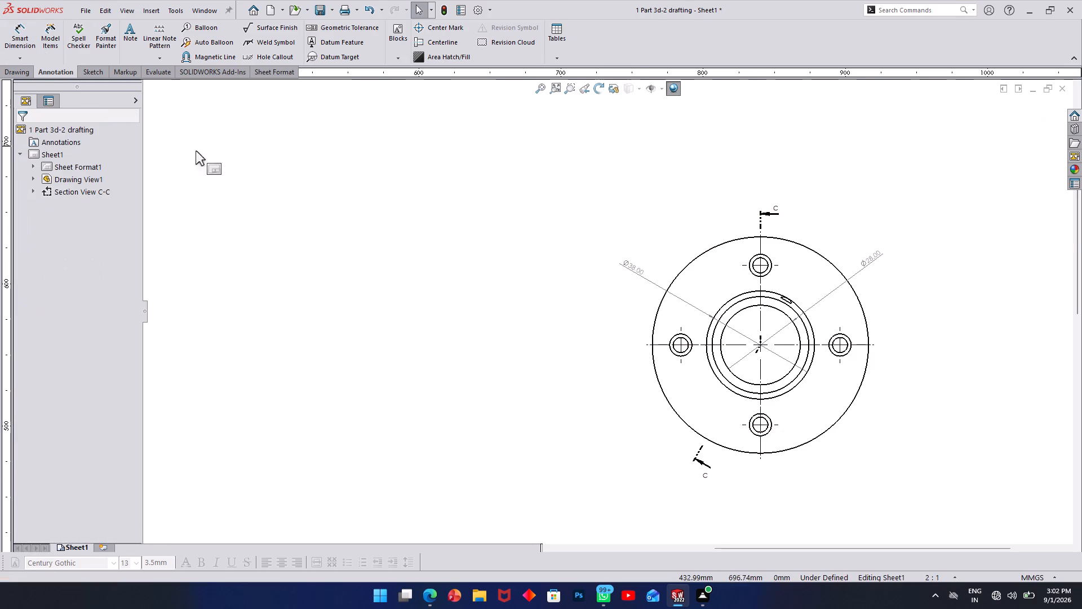
Change the section line's label on the bottom view to A.
{"action": "scroll", "coordinate": [718, 224], "scroll_direction": "down", "scroll_amount": 2}
{"action": "double_click", "coordinate": [775, 214]}
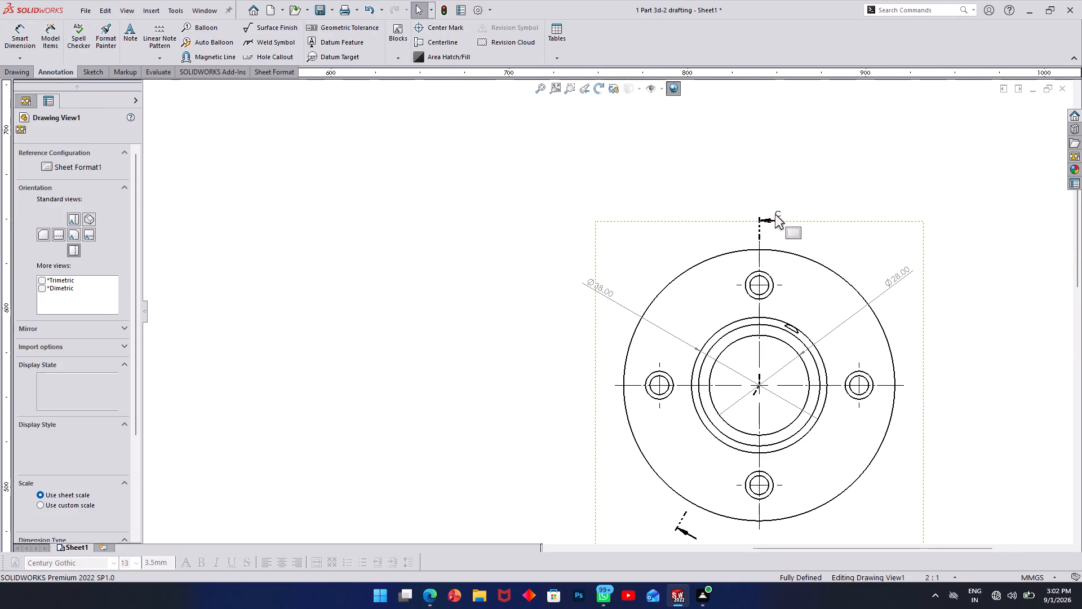
{"action": "key", "text": "Escape"}
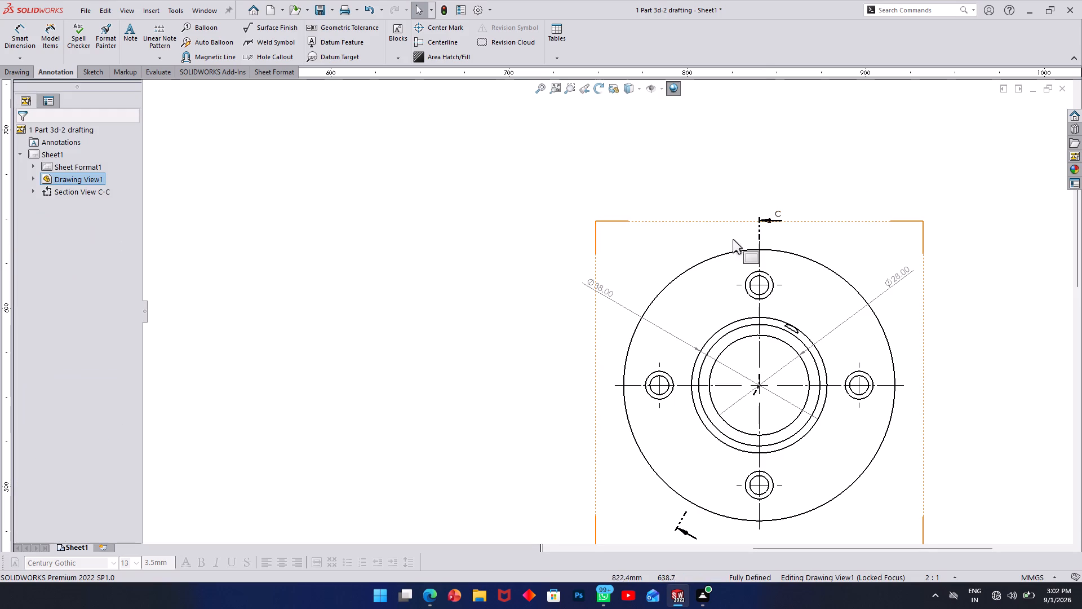
{"action": "left_click", "coordinate": [778, 214]}
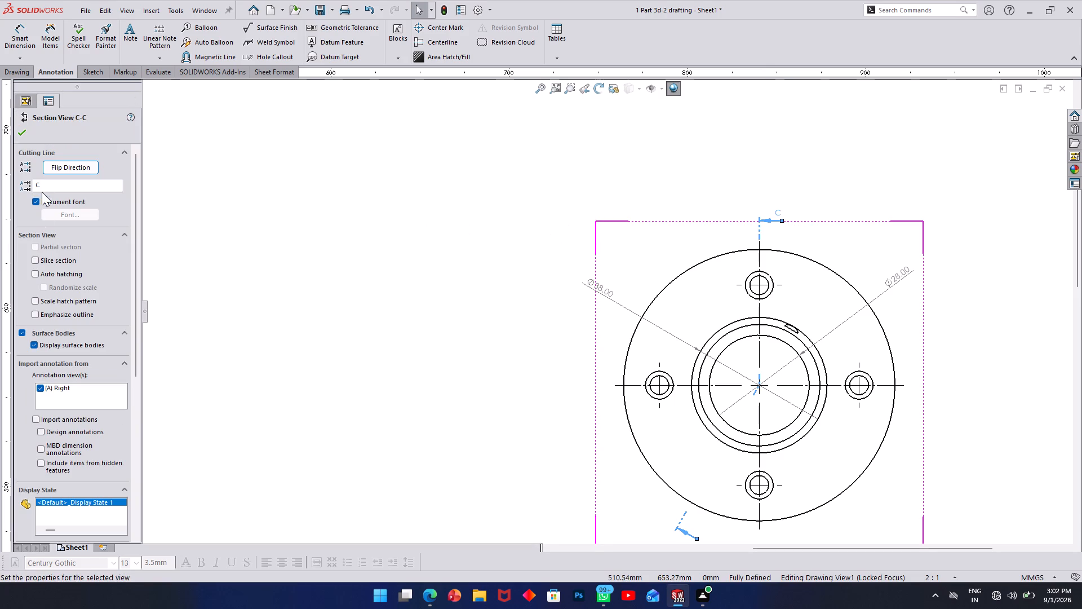
{"action": "left_click_drag", "start_coordinate": [46, 184], "coordinate": [0, 184]}
{"action": "key", "text": "shift+a"}
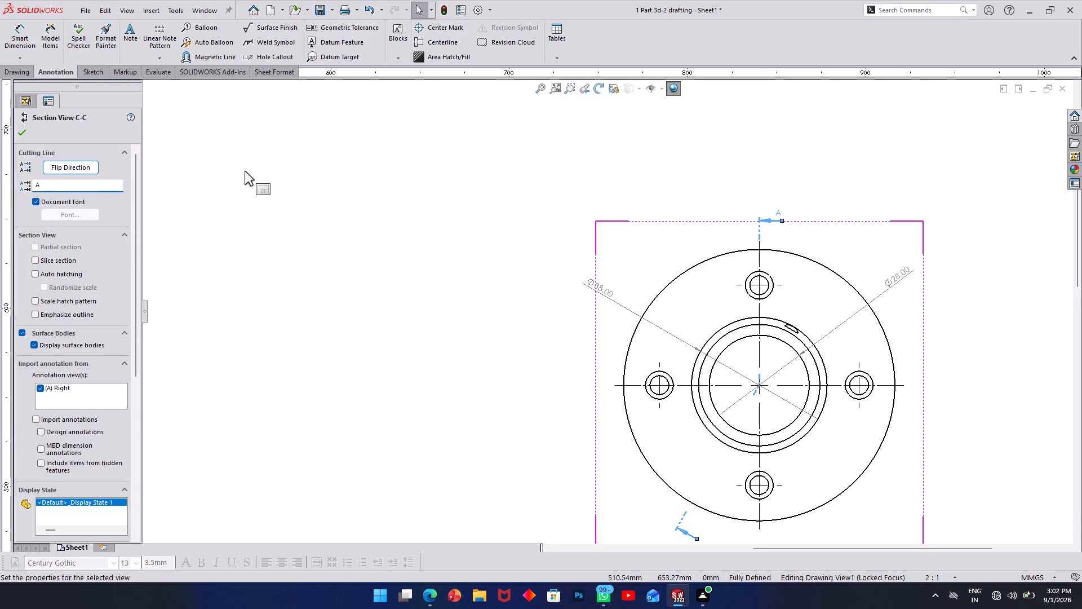
{"action": "left_click", "coordinate": [24, 132]}
{"action": "left_click", "coordinate": [290, 164]}
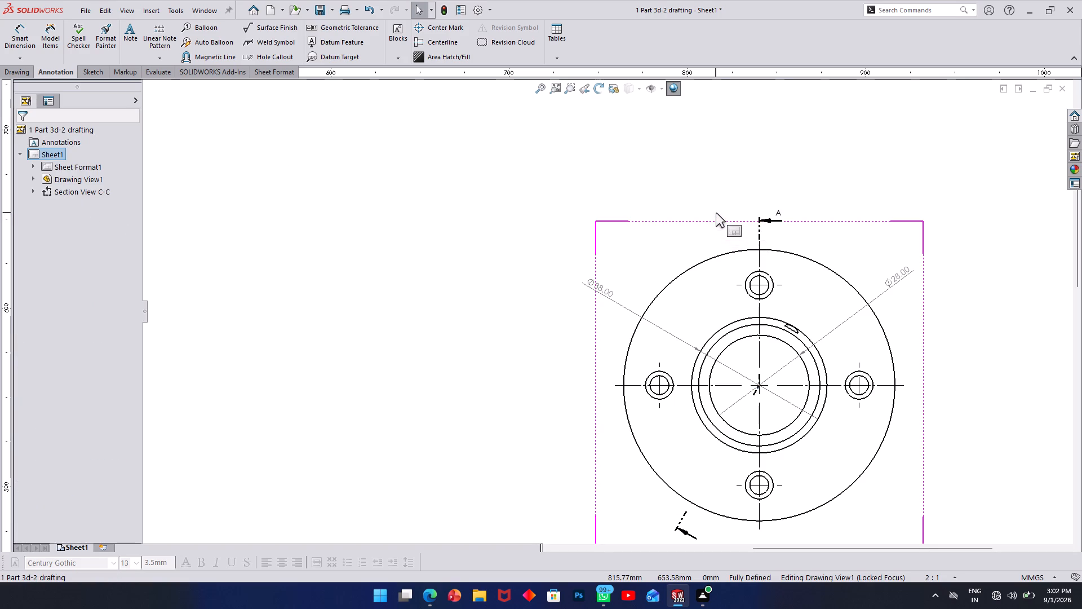
Check the bottom view's section label and the caption beneath the section view.
{"action": "scroll", "coordinate": [596, 231], "scroll_direction": "up", "scroll_amount": 9}
{"action": "scroll", "coordinate": [582, 263], "scroll_direction": "down", "scroll_amount": 5}
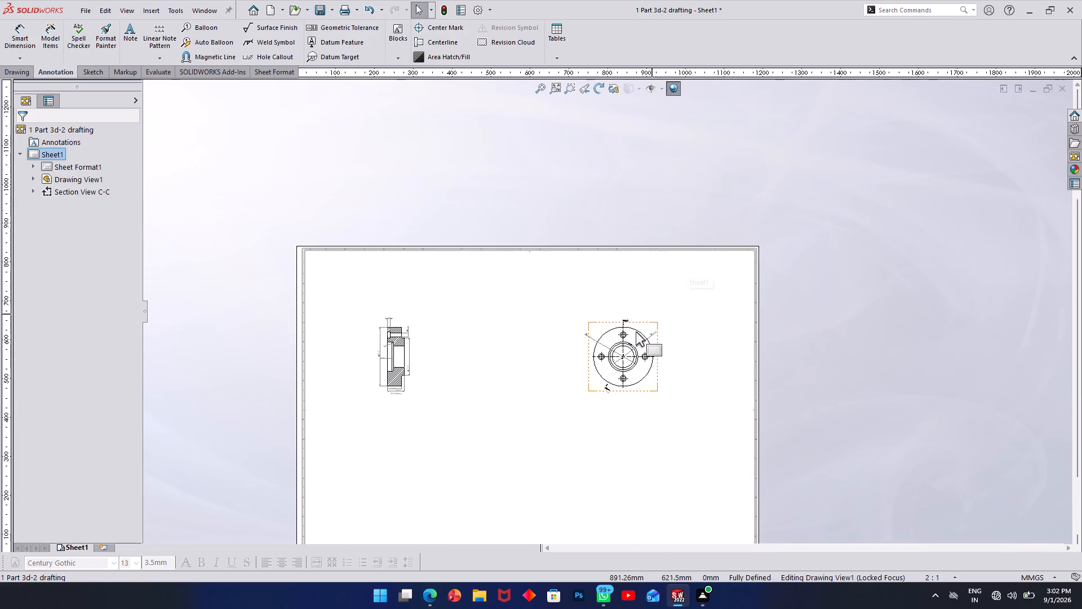
{"action": "scroll", "coordinate": [622, 324], "scroll_direction": "down", "scroll_amount": 9}
{"action": "scroll", "coordinate": [450, 301], "scroll_direction": "up", "scroll_amount": 2}
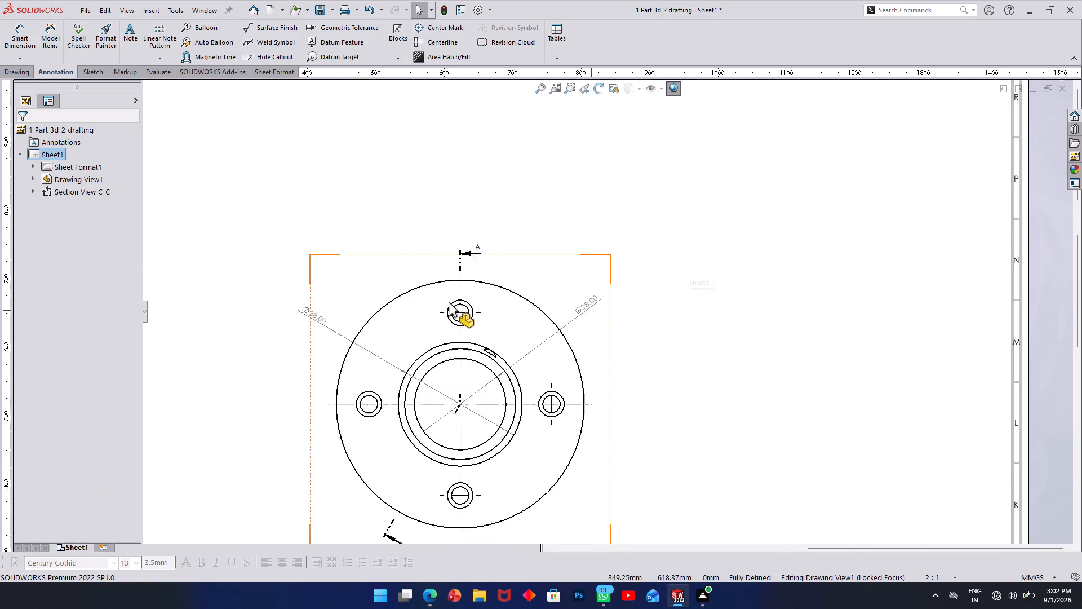
{"action": "scroll", "coordinate": [449, 302], "scroll_direction": "up", "scroll_amount": 7}
{"action": "scroll", "coordinate": [335, 352], "scroll_direction": "down", "scroll_amount": 13}
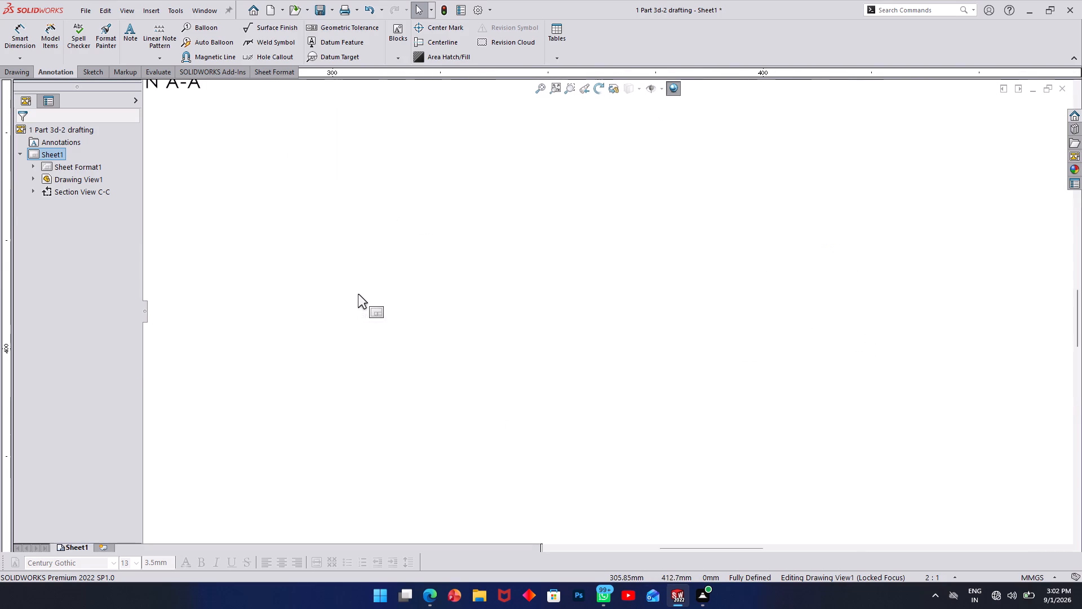
{"action": "scroll", "coordinate": [361, 285], "scroll_direction": "up", "scroll_amount": 3}
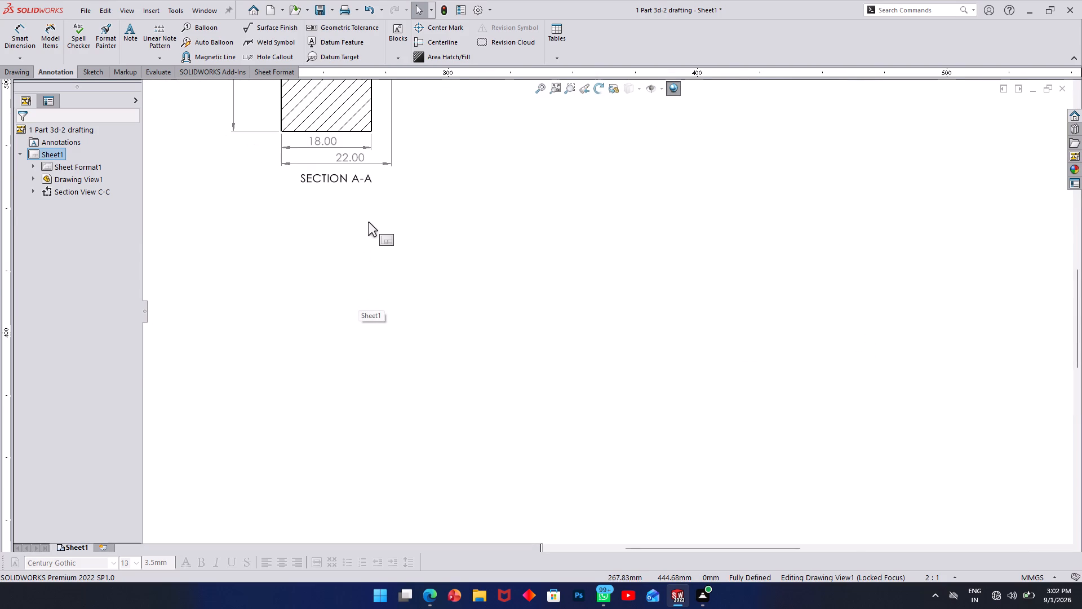
Place a note beneath the SECTION A-A caption with the first line "section view A-A".
{"action": "scroll", "coordinate": [449, 181], "scroll_direction": "up", "scroll_amount": 3}
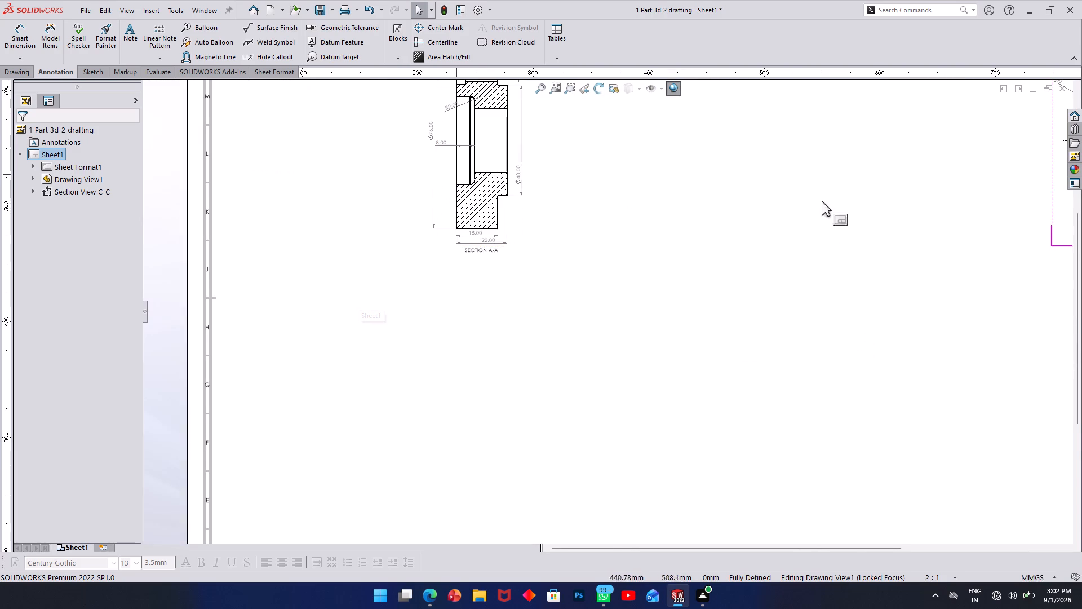
{"action": "scroll", "coordinate": [516, 237], "scroll_direction": "down", "scroll_amount": 6}
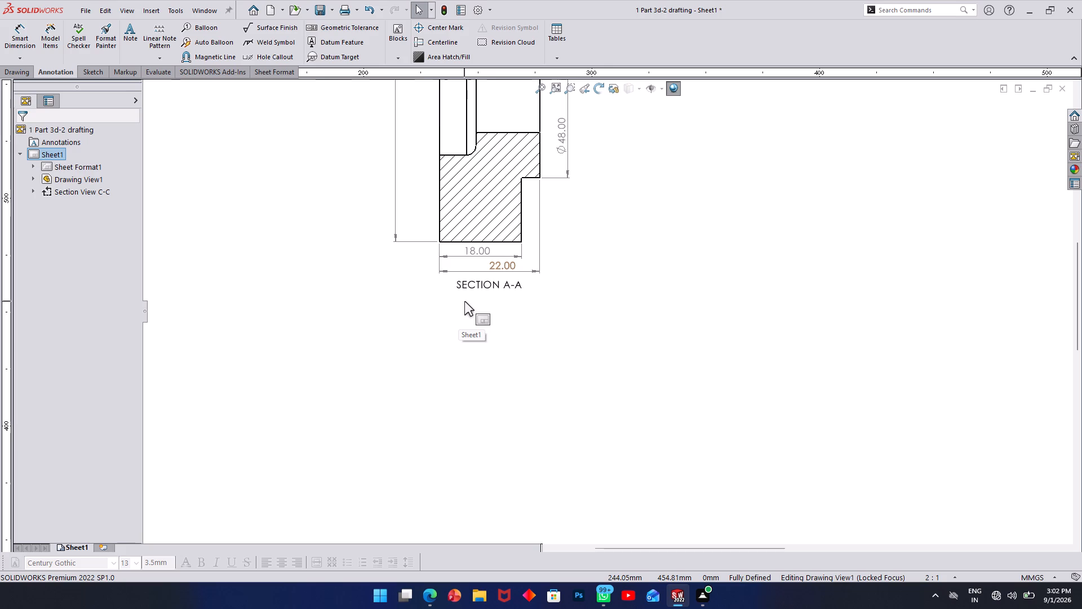
{"action": "scroll", "coordinate": [465, 301], "scroll_direction": "down", "scroll_amount": 1}
{"action": "left_click", "coordinate": [123, 37]}
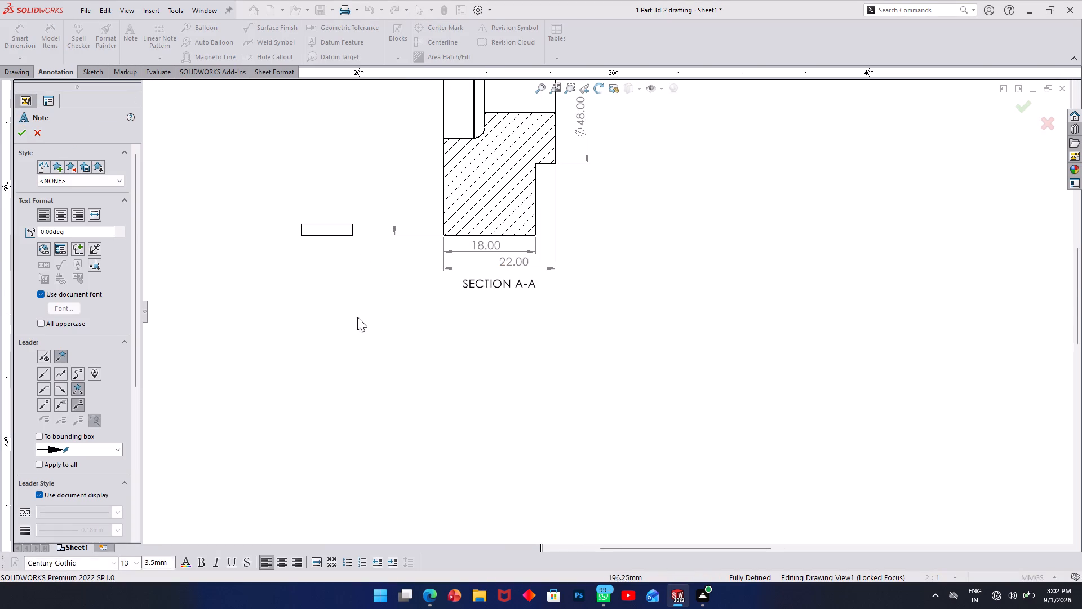
{"action": "left_click", "coordinate": [451, 334]}
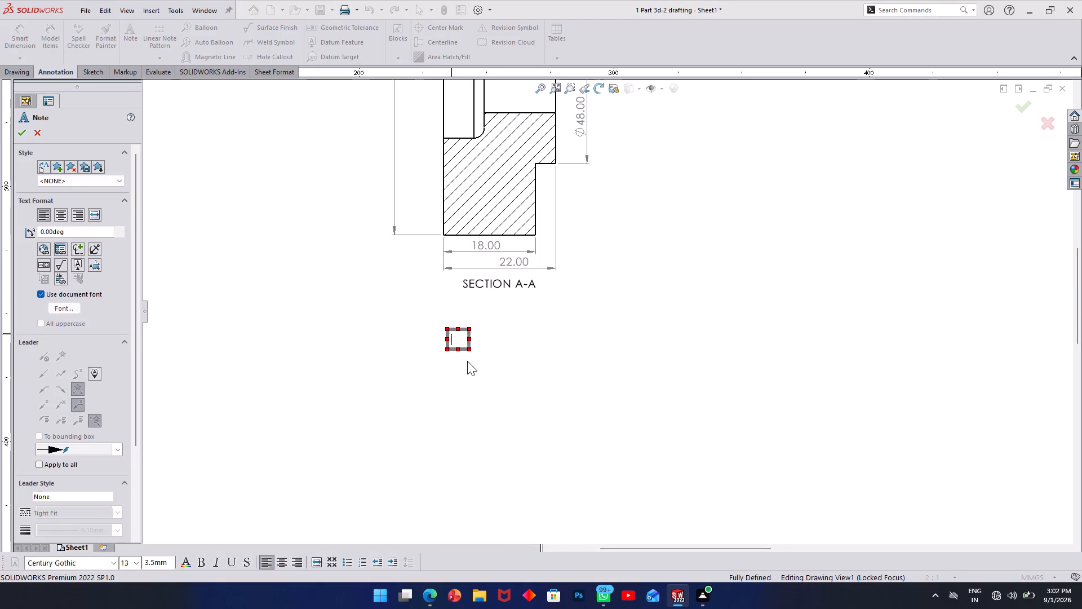
{"action": "type", "text": "sed"}
{"action": "key", "text": "BackSpace"}
{"action": "type", "text": "ction"}
{"action": "key", "text": "space"}
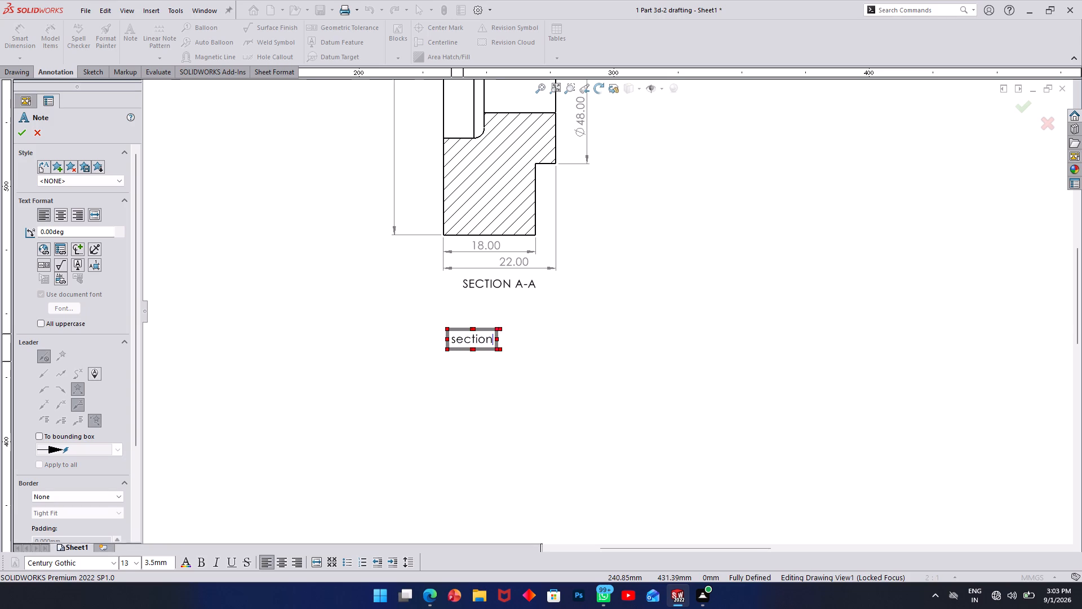
{"action": "type", "text": "vie"}
{"action": "type", "text": "w"}
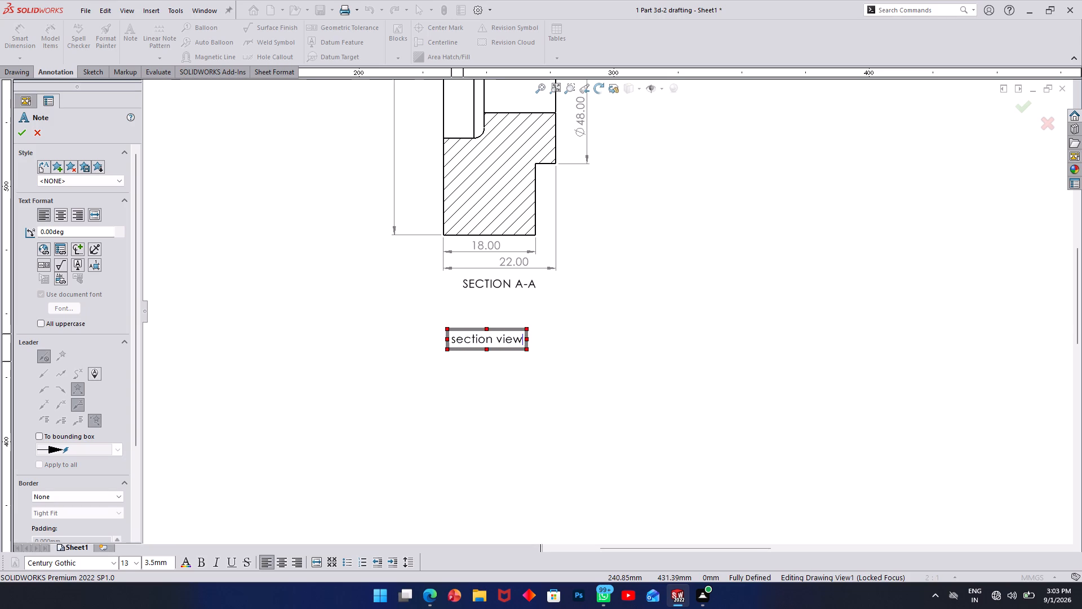
{"action": "key", "text": "space"}
{"action": "key", "text": "shift+a"}
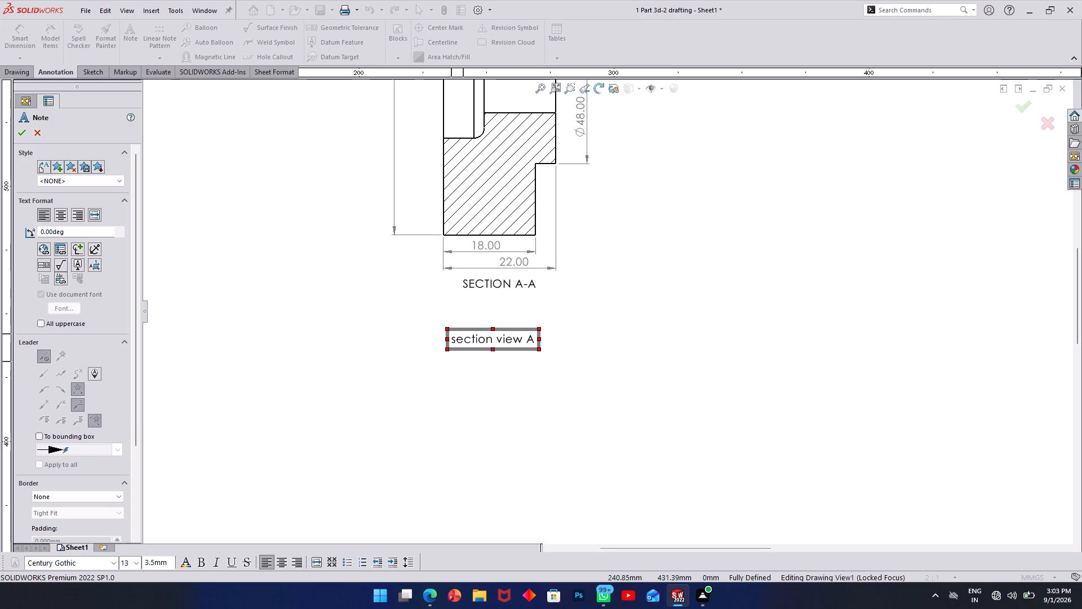
{"action": "key", "text": "minus"}
{"action": "key", "text": "shift+a"}
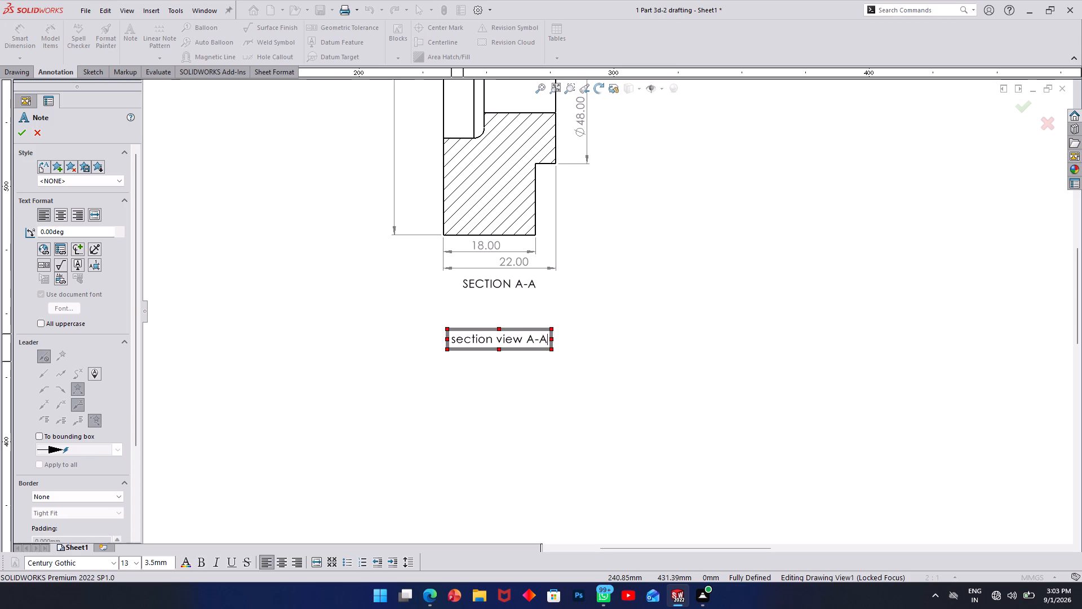
Add a second line, "scale: 1:1", to the note beneath the section view and finish its text.
{"action": "key", "text": "Return"}
{"action": "type", "text": "sca"}
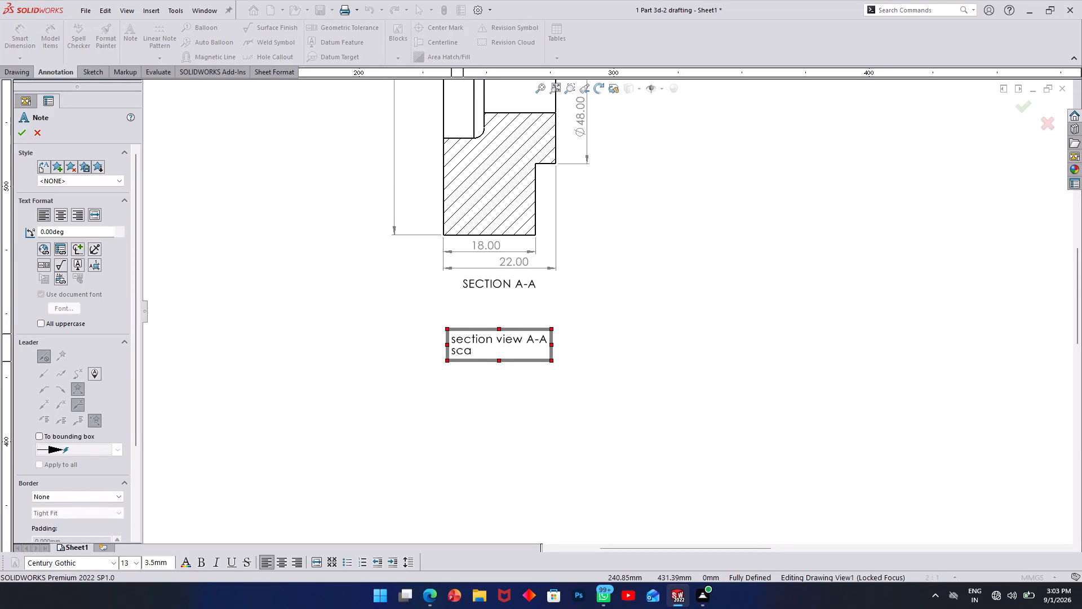
{"action": "key", "text": "l"}
{"action": "key", "text": "e"}
{"action": "key", "text": "shift+colon"}
{"action": "key", "text": "space"}
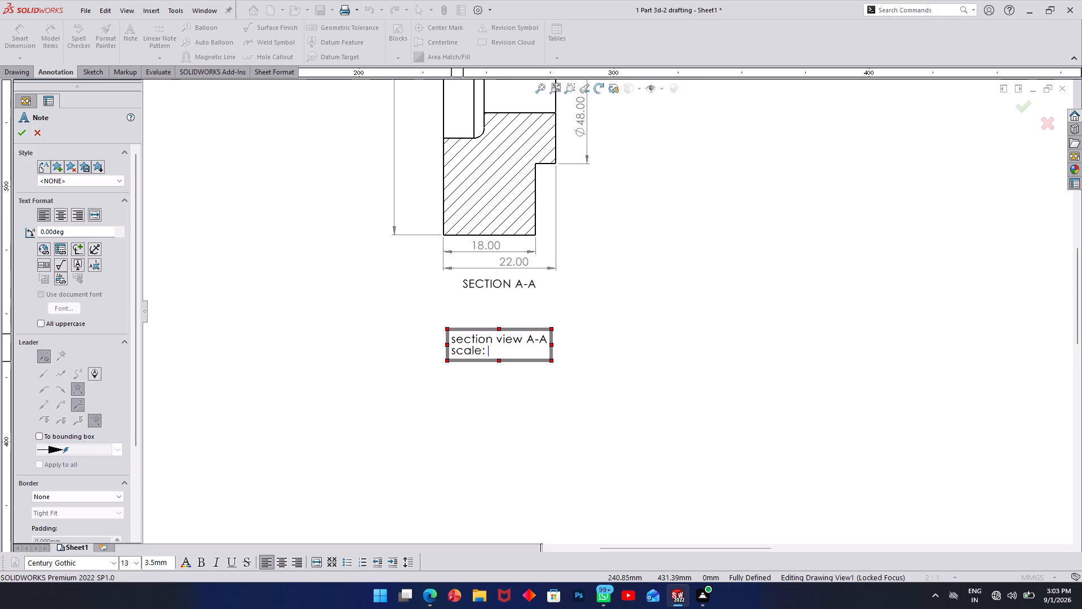
{"action": "type", "text": "1:"}
{"action": "key", "text": "1"}
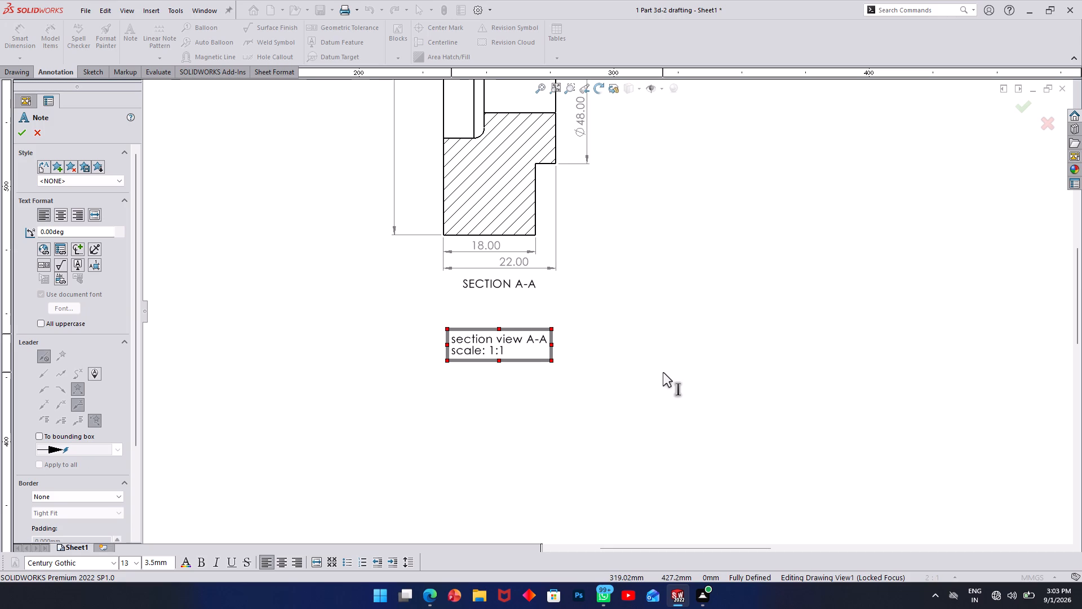
{"action": "left_click", "coordinate": [685, 371]}
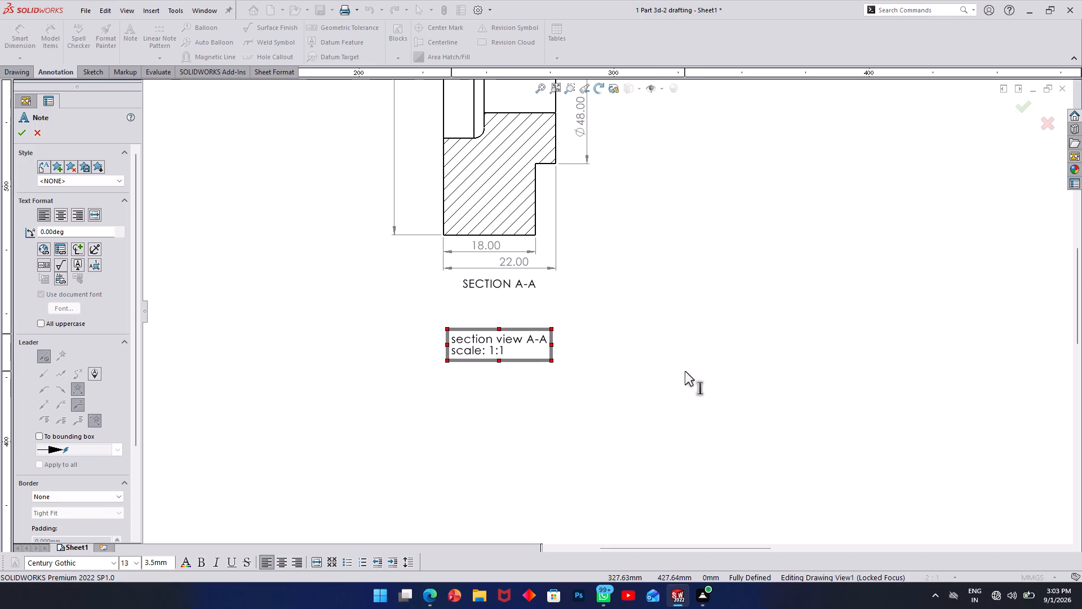
Place another copy of the section view A-A note centrally below the circular bottom view.
{"action": "scroll", "coordinate": [641, 319], "scroll_direction": "up", "scroll_amount": 2}
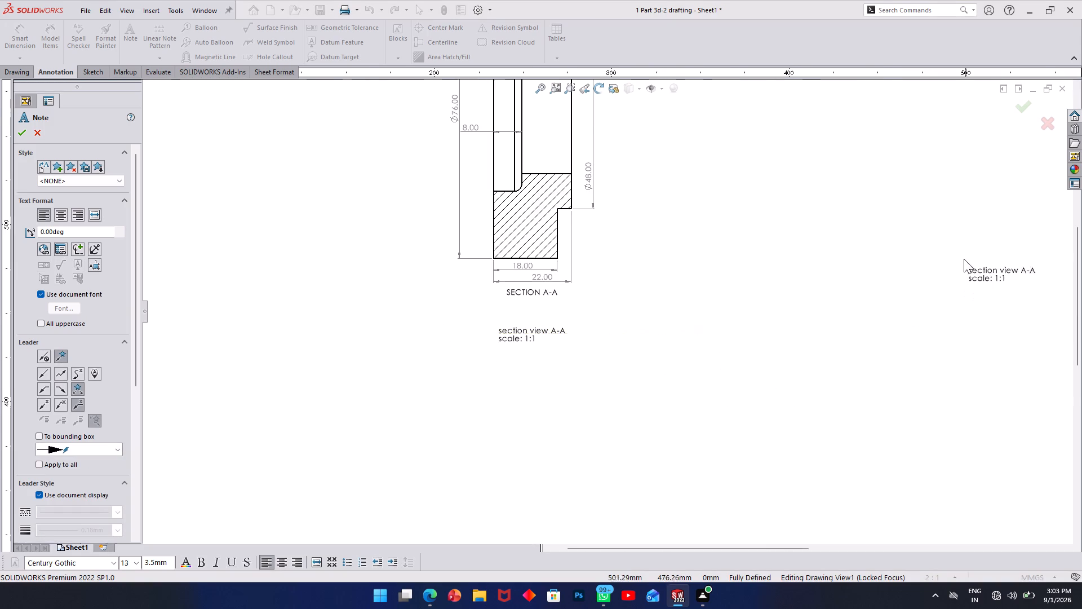
{"action": "scroll", "coordinate": [964, 259], "scroll_direction": "up", "scroll_amount": 6}
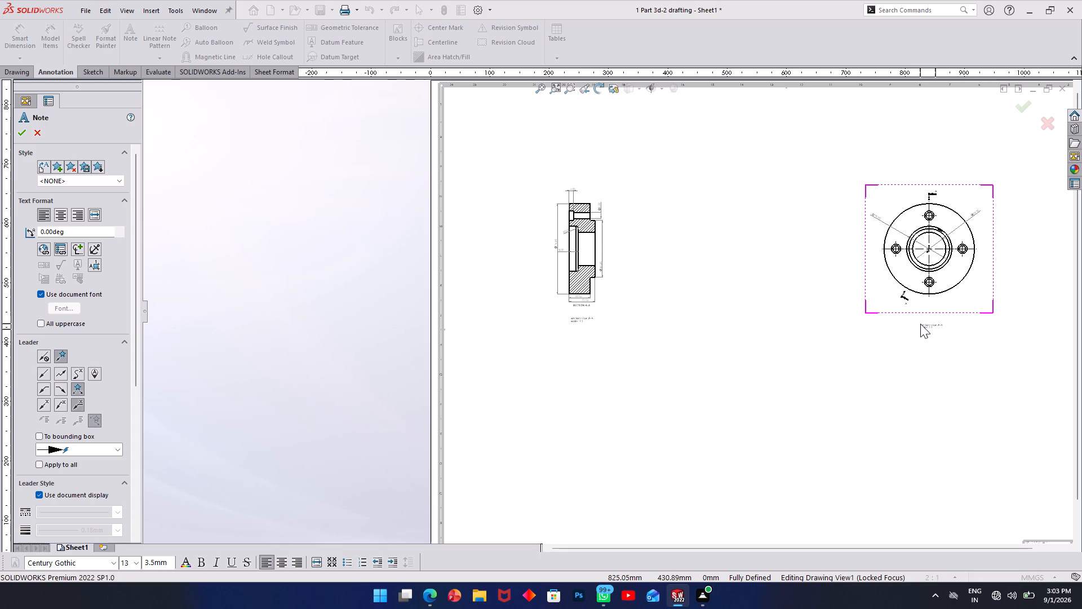
{"action": "left_click", "coordinate": [920, 324]}
Change the first line of the note below the circular view to "front view", without A-A, and end note placement.
{"action": "scroll", "coordinate": [947, 317], "scroll_direction": "down", "scroll_amount": 5}
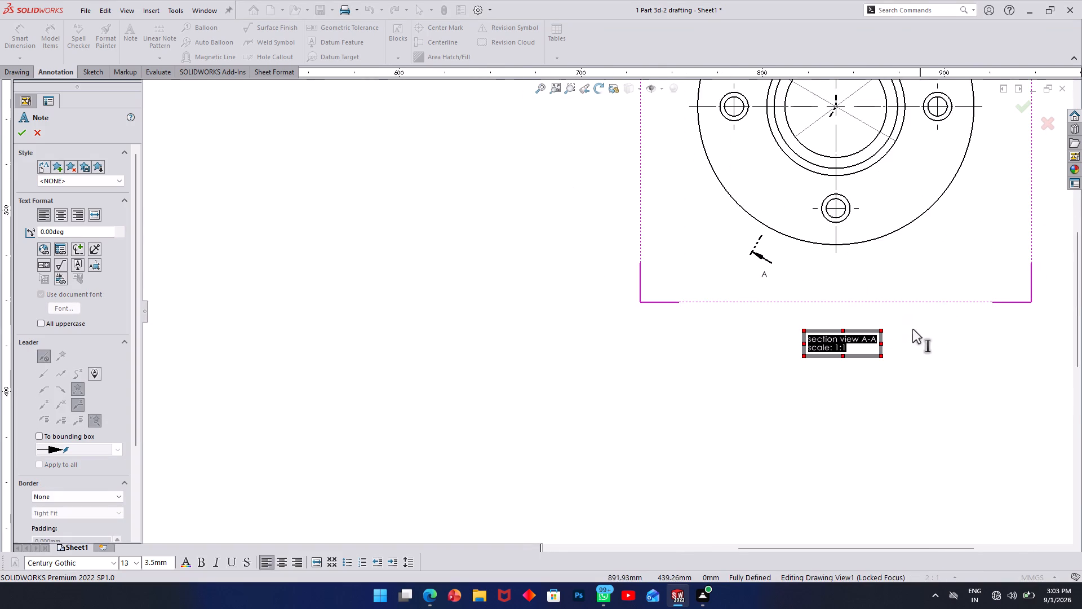
{"action": "scroll", "coordinate": [912, 330], "scroll_direction": "down", "scroll_amount": 1}
{"action": "left_click", "coordinate": [836, 351]}
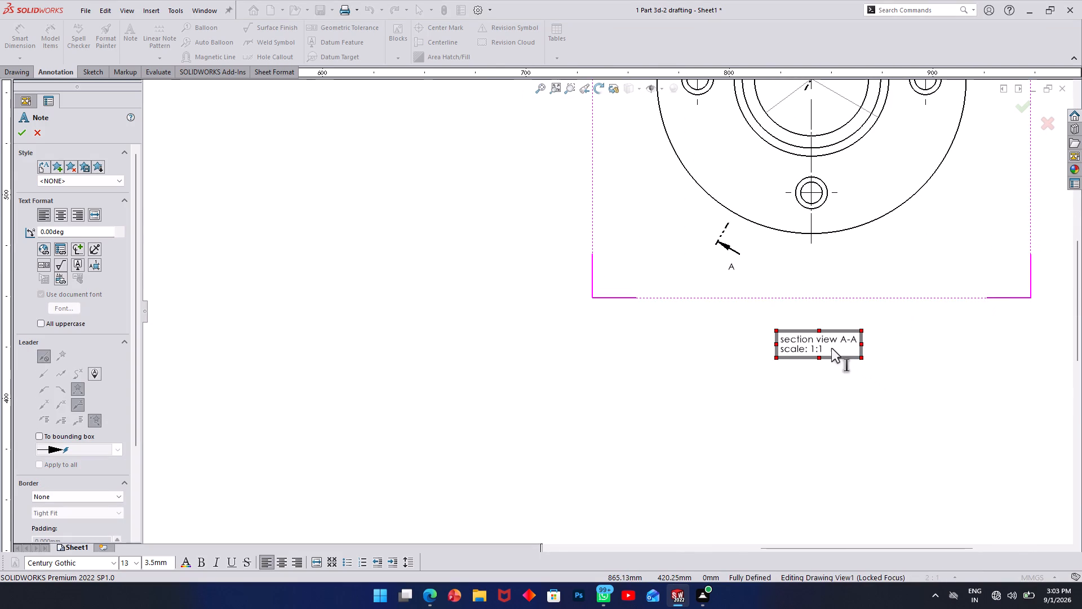
{"action": "left_click", "coordinate": [813, 337]}
{"action": "key", "text": "BackSpace"}
{"action": "key", "text": "BackSpace"}
{"action": "key", "text": "BackSpace"}
{"action": "key", "text": "BackSpace"}
{"action": "key", "text": "BackSpace"}
{"action": "key", "text": "BackSpace"}
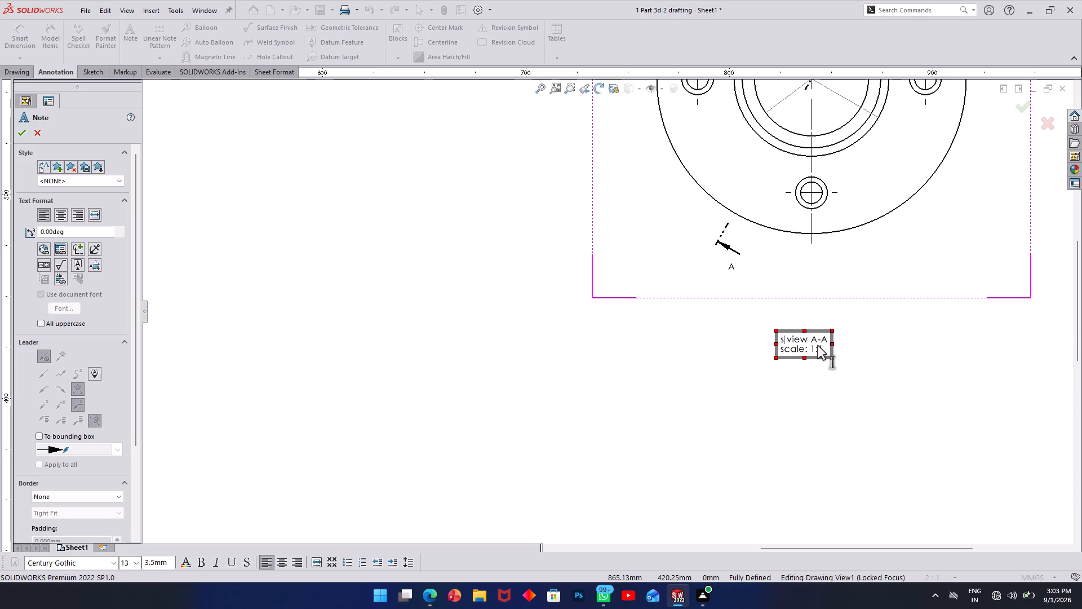
{"action": "key", "text": "BackSpace"}
{"action": "type", "text": "front"}
{"action": "key", "text": "space"}
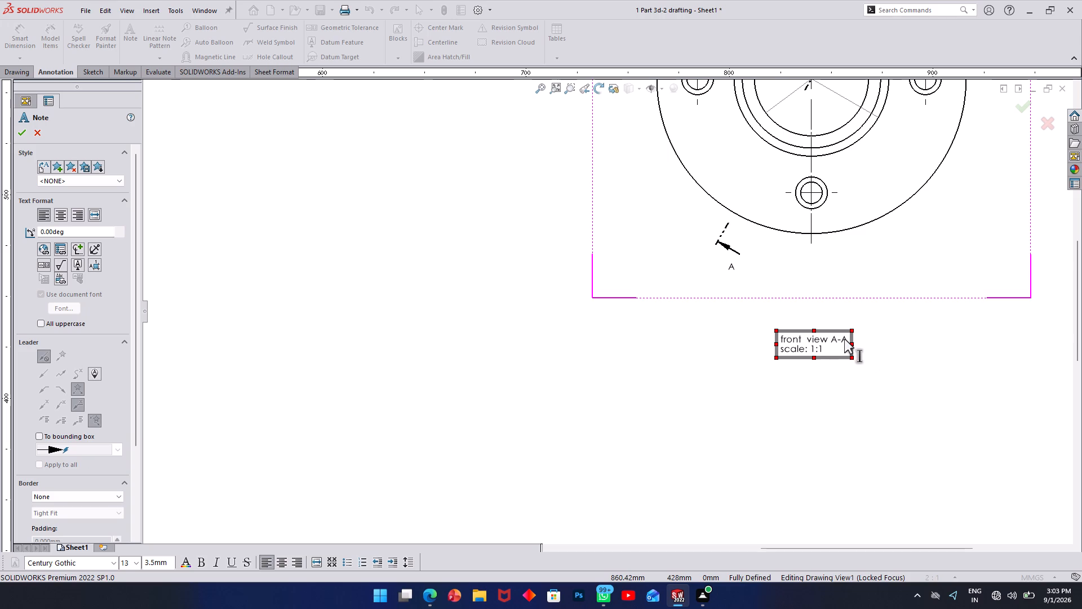
{"action": "left_click", "coordinate": [844, 339]}
{"action": "left_click", "coordinate": [848, 342]}
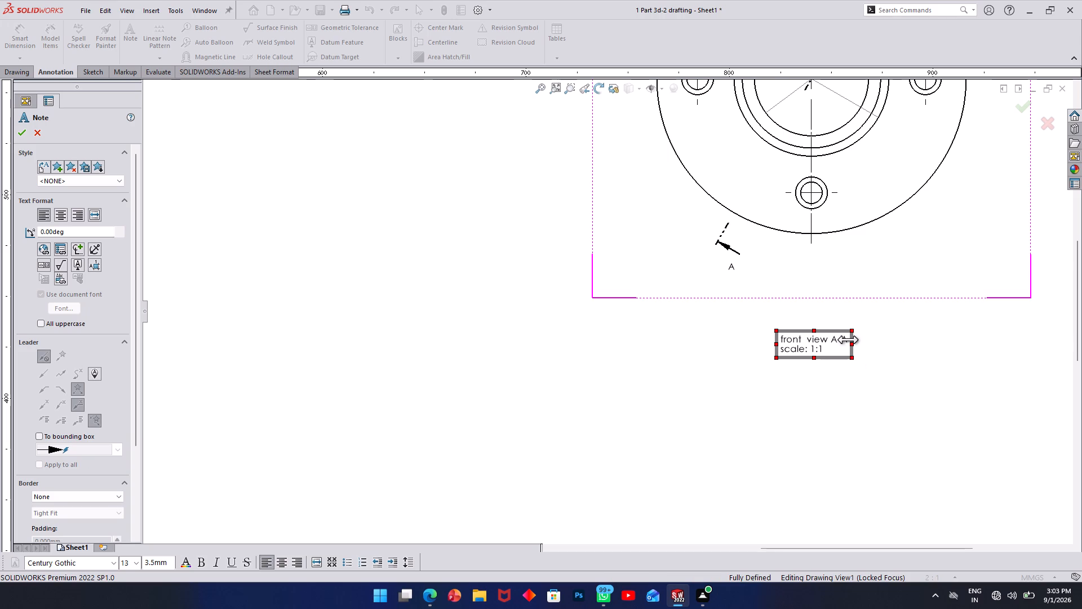
{"action": "key", "text": "Right"}
{"action": "key", "text": "BackSpace"}
{"action": "key", "text": "BackSpace"}
{"action": "key", "text": "BackSpace"}
{"action": "left_click", "coordinate": [575, 341]}
{"action": "scroll", "coordinate": [598, 343], "scroll_direction": "up", "scroll_amount": 6}
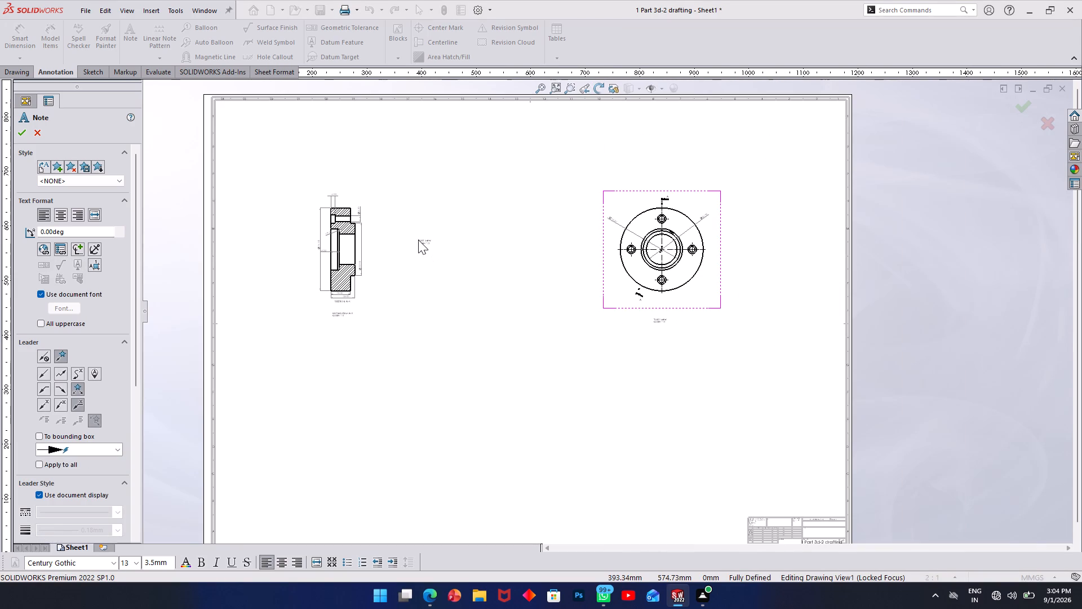
{"action": "scroll", "coordinate": [418, 240], "scroll_direction": "down", "scroll_amount": 3}
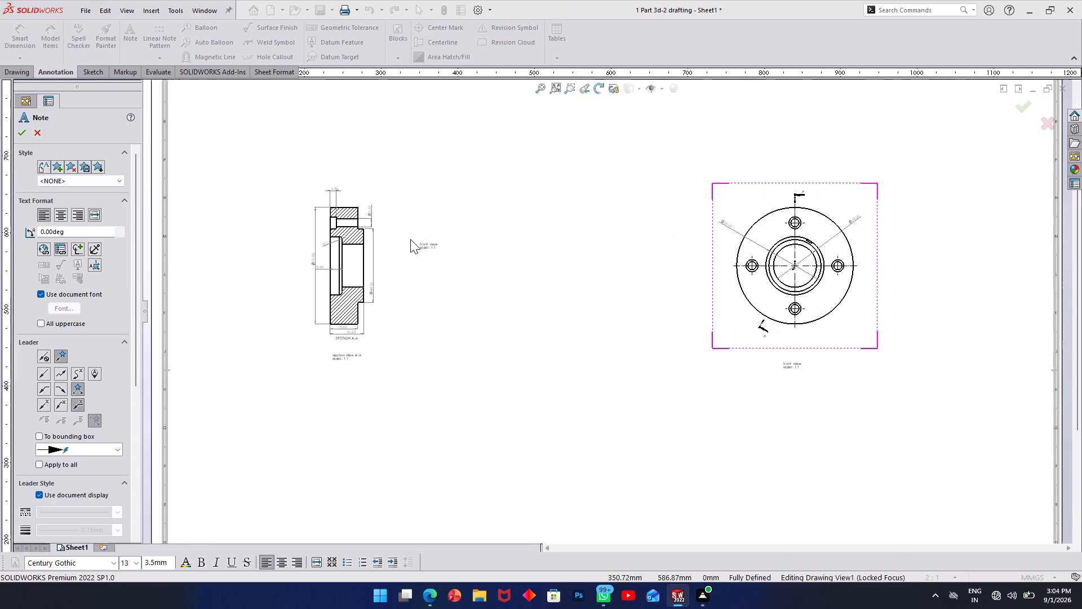
{"action": "key", "text": "Escape"}
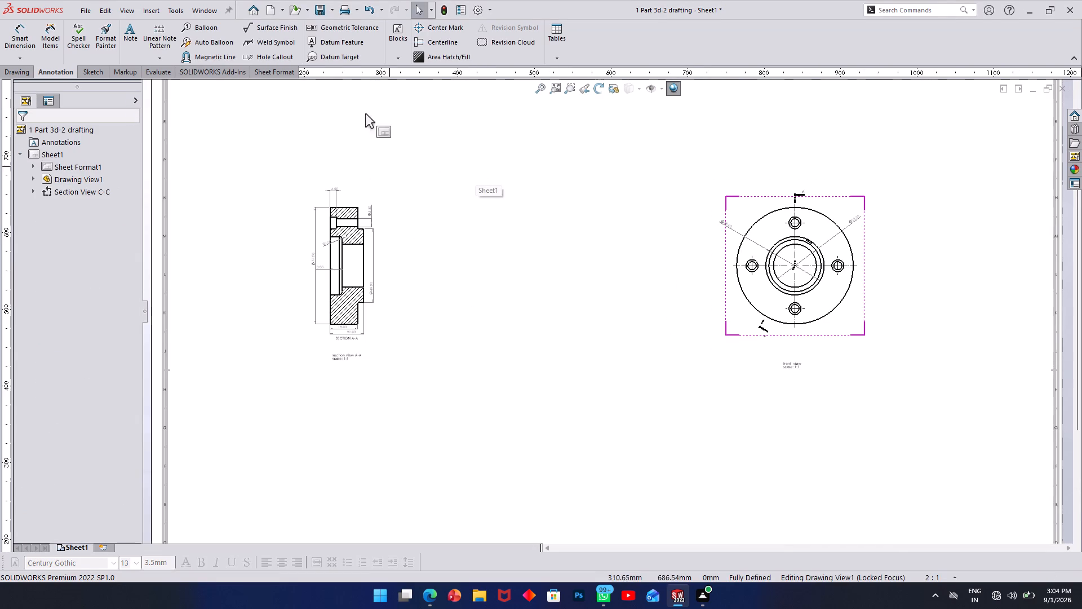
Set the document's note font to Century Gothic Bold at 28 points and apply it to the drawing.
{"action": "left_click", "coordinate": [474, 10]}
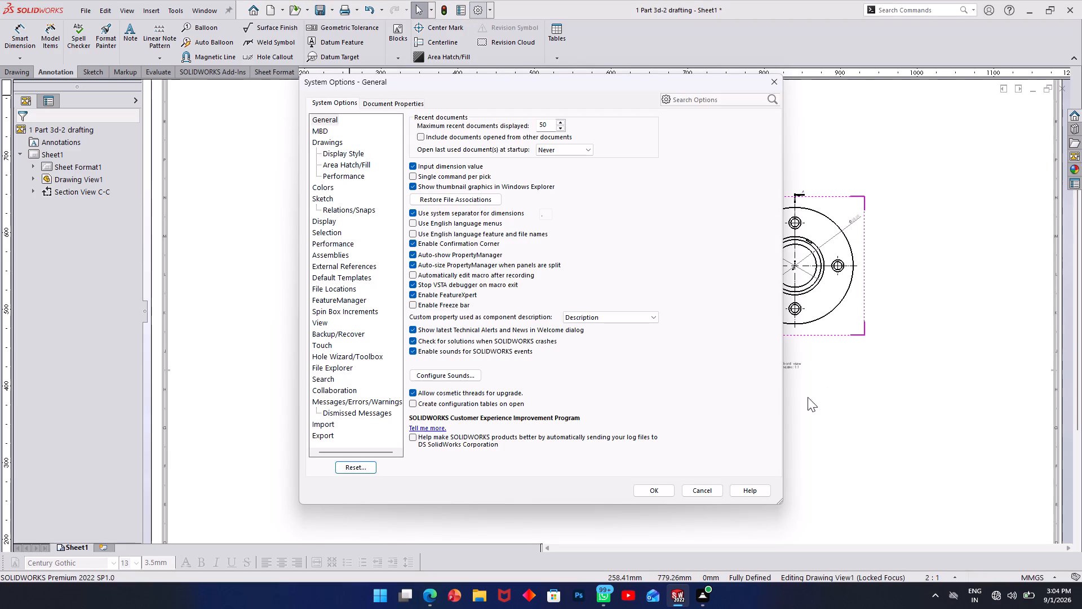
{"action": "left_click", "coordinate": [369, 105]}
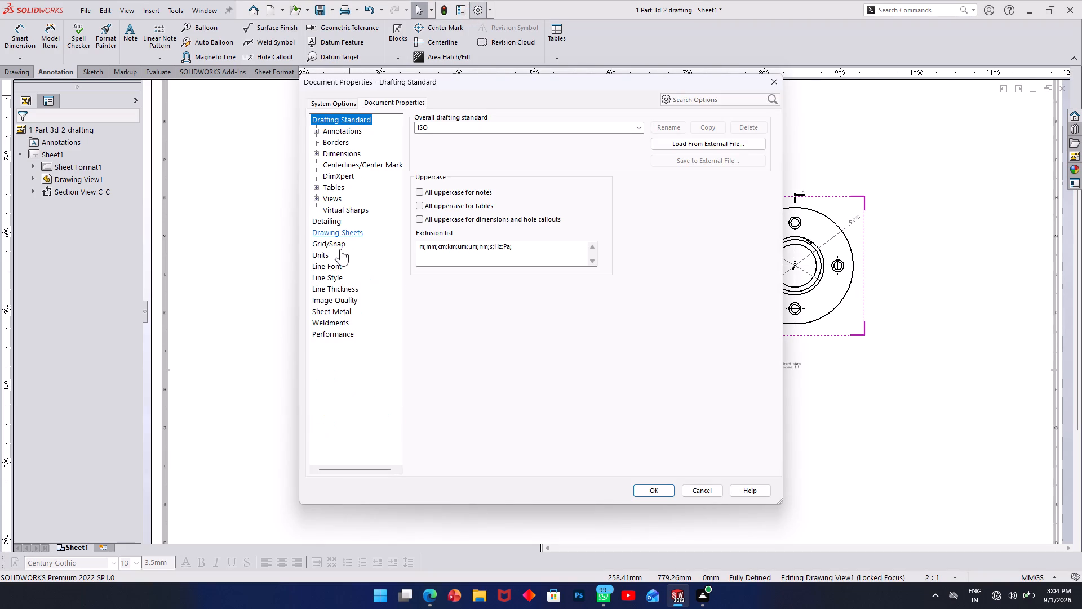
{"action": "left_click", "coordinate": [315, 151]}
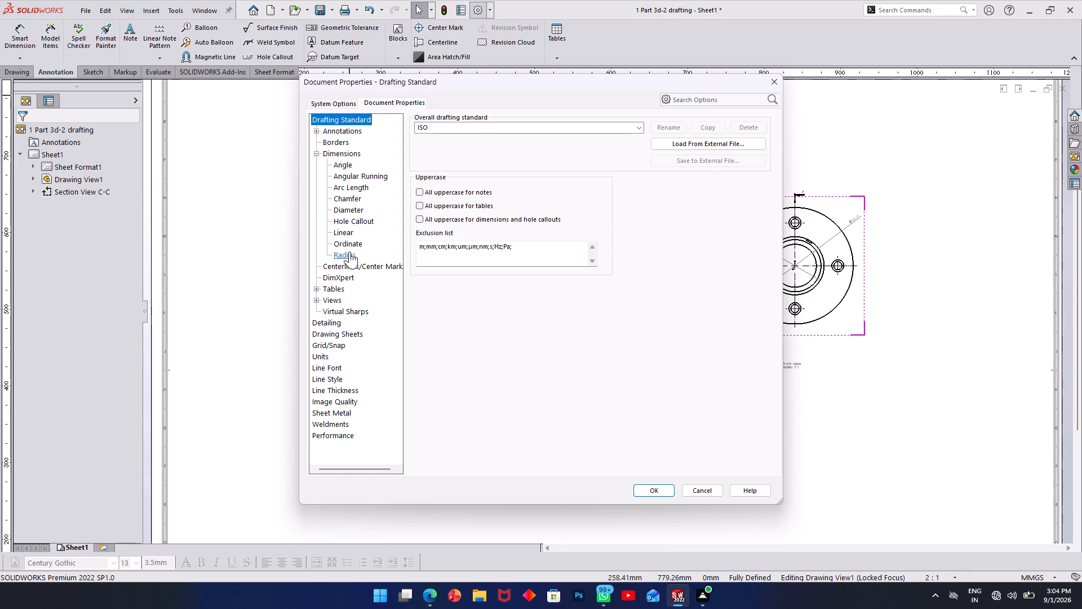
{"action": "left_click", "coordinate": [316, 131]}
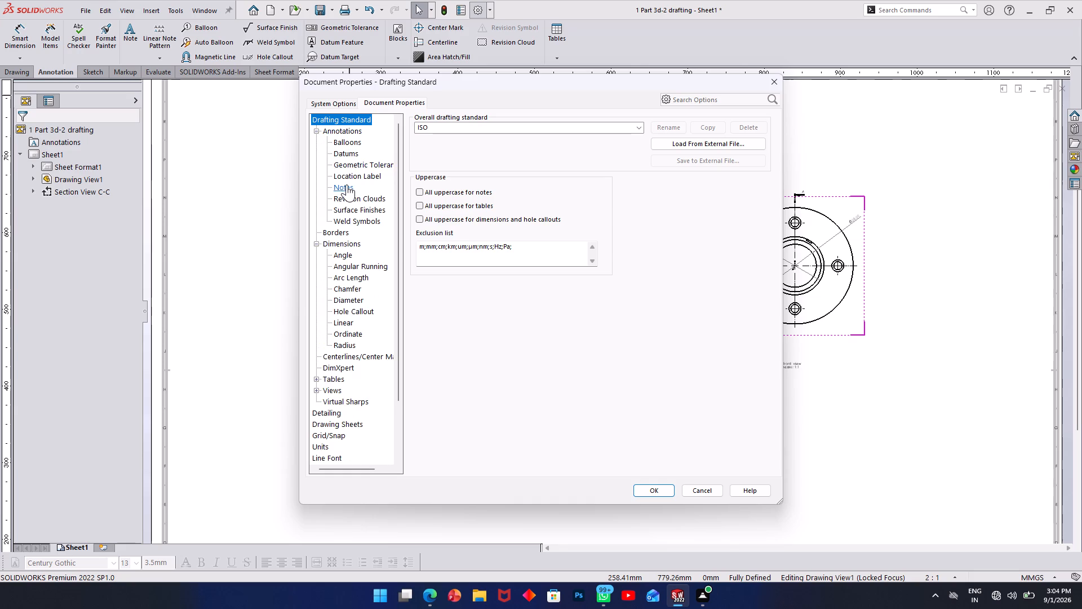
{"action": "left_click", "coordinate": [347, 184]}
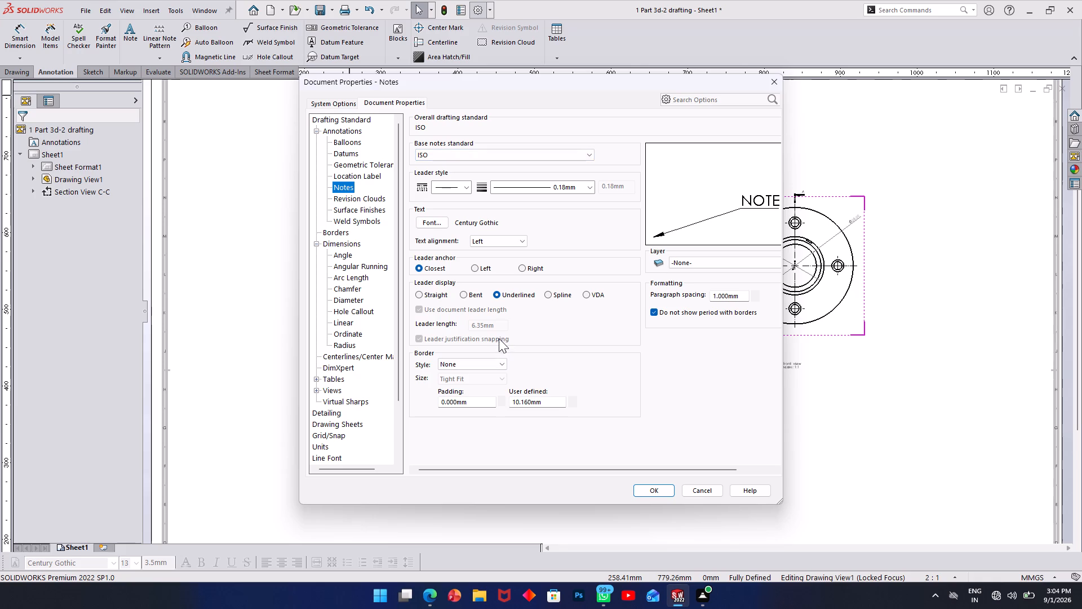
{"action": "left_click", "coordinate": [432, 223]}
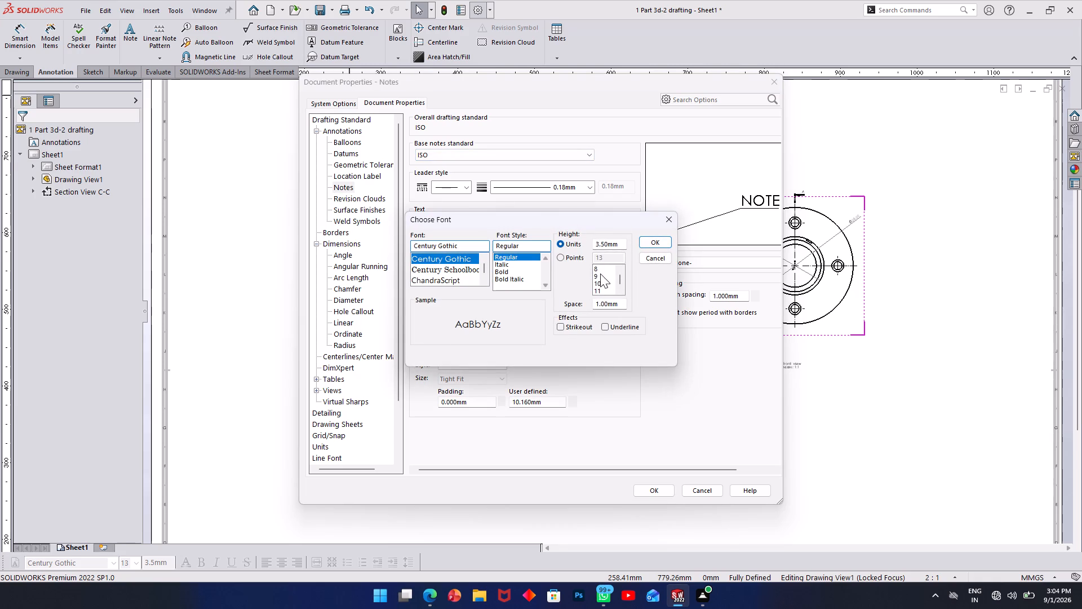
{"action": "left_click", "coordinate": [564, 257]}
{"action": "scroll", "coordinate": [610, 283], "scroll_direction": "down", "scroll_amount": 5}
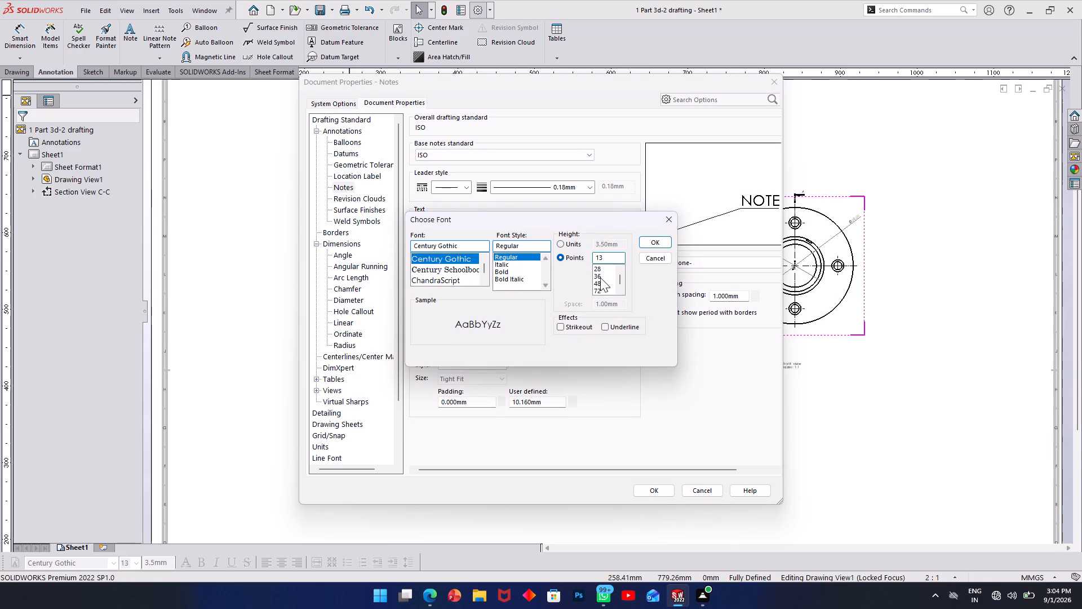
{"action": "left_click", "coordinate": [600, 272]}
{"action": "left_click", "coordinate": [503, 274]}
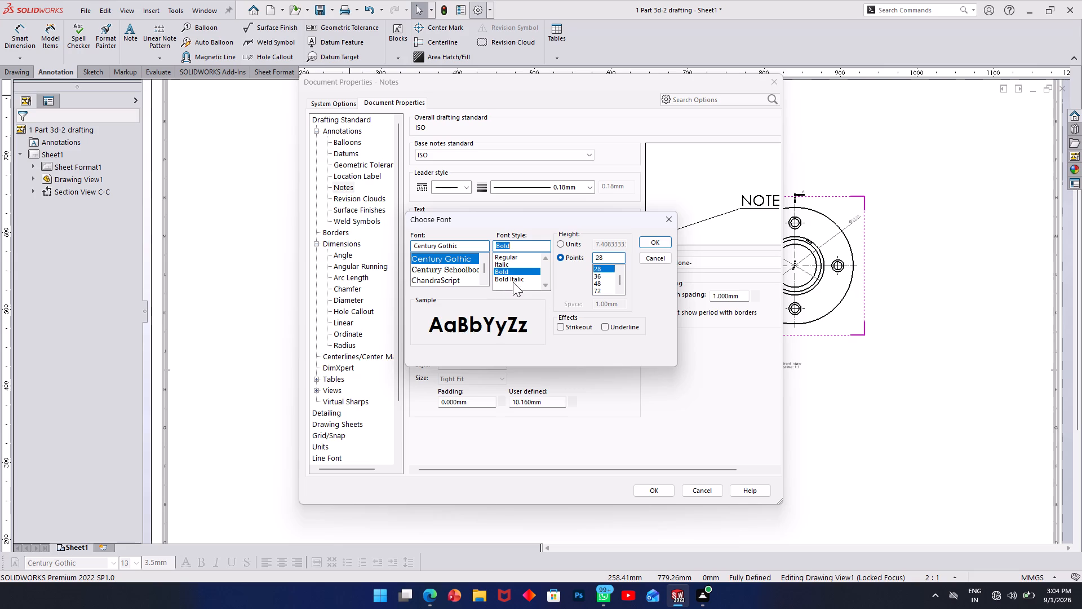
{"action": "left_click", "coordinate": [653, 242]}
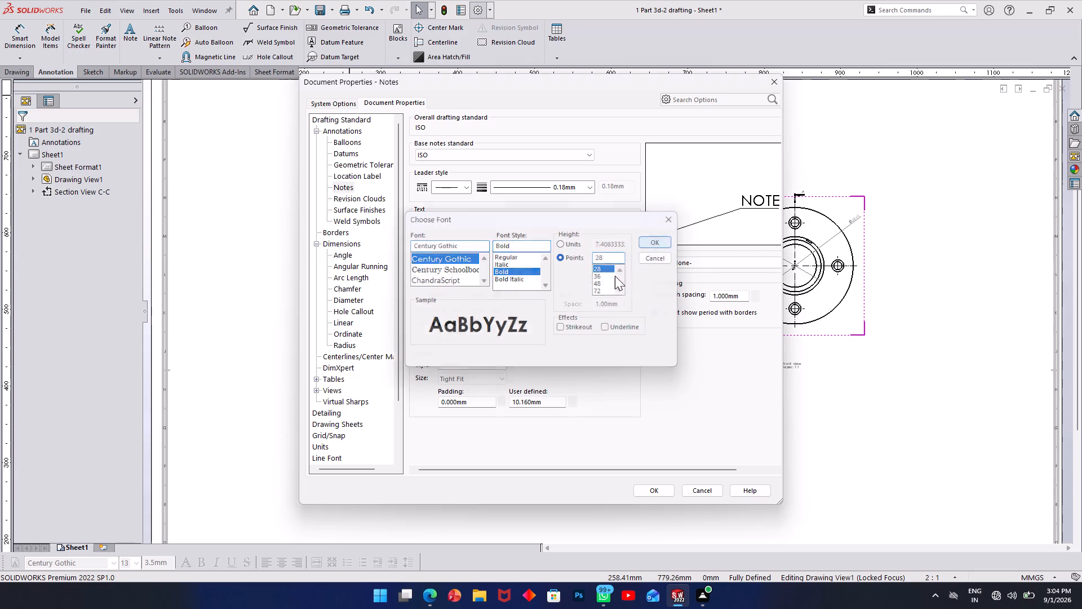
{"action": "left_click", "coordinate": [645, 489]}
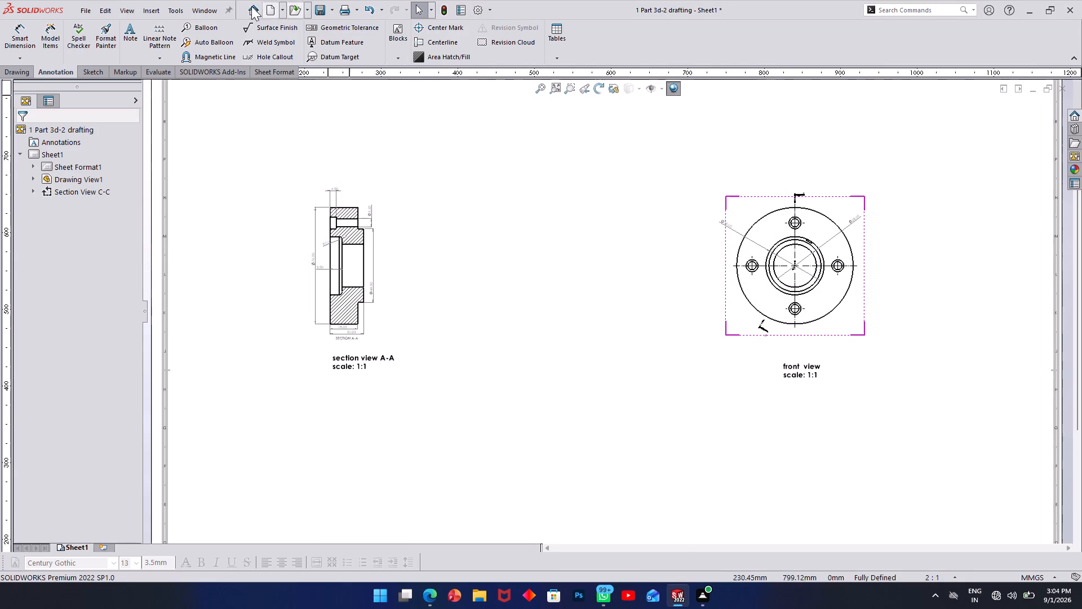
Set the document's overall dimension font to Century Gothic Bold at 36 points and apply it to the drawing.
{"action": "left_click", "coordinate": [481, 11]}
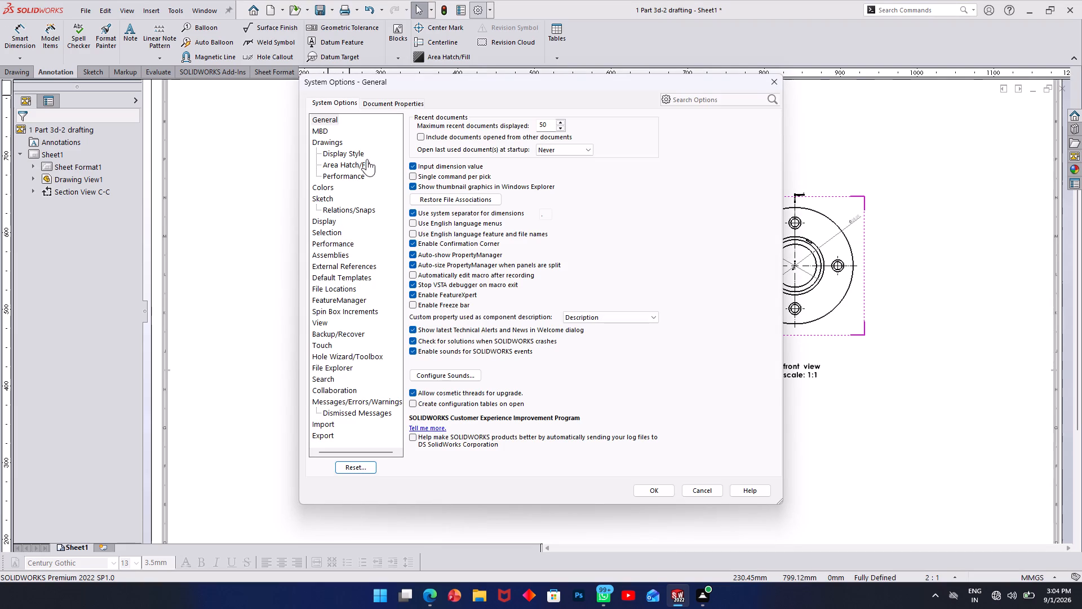
{"action": "left_click", "coordinate": [375, 101]}
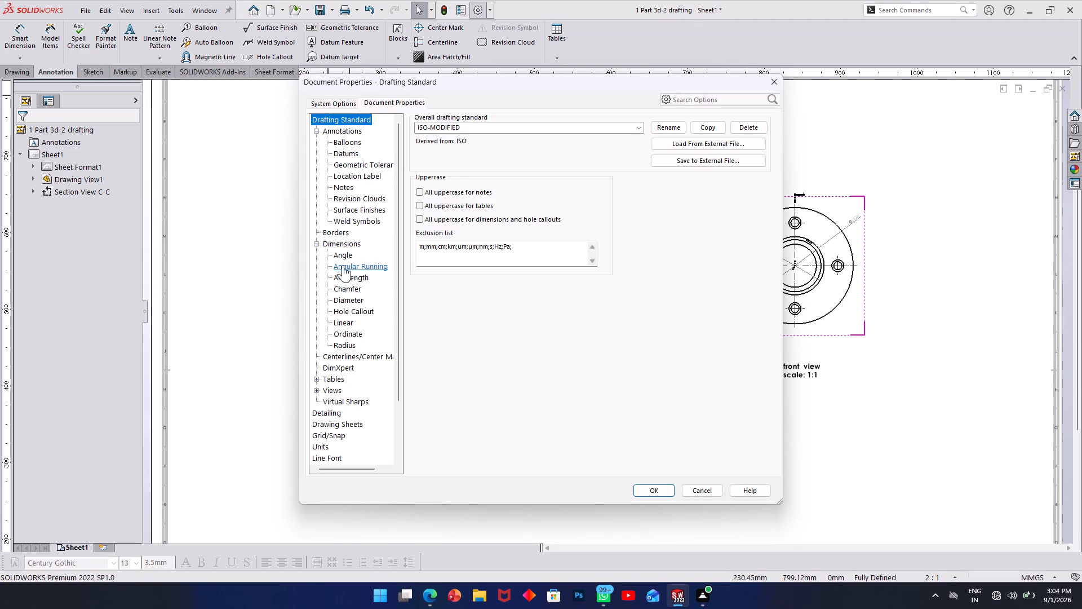
{"action": "left_click", "coordinate": [342, 245]}
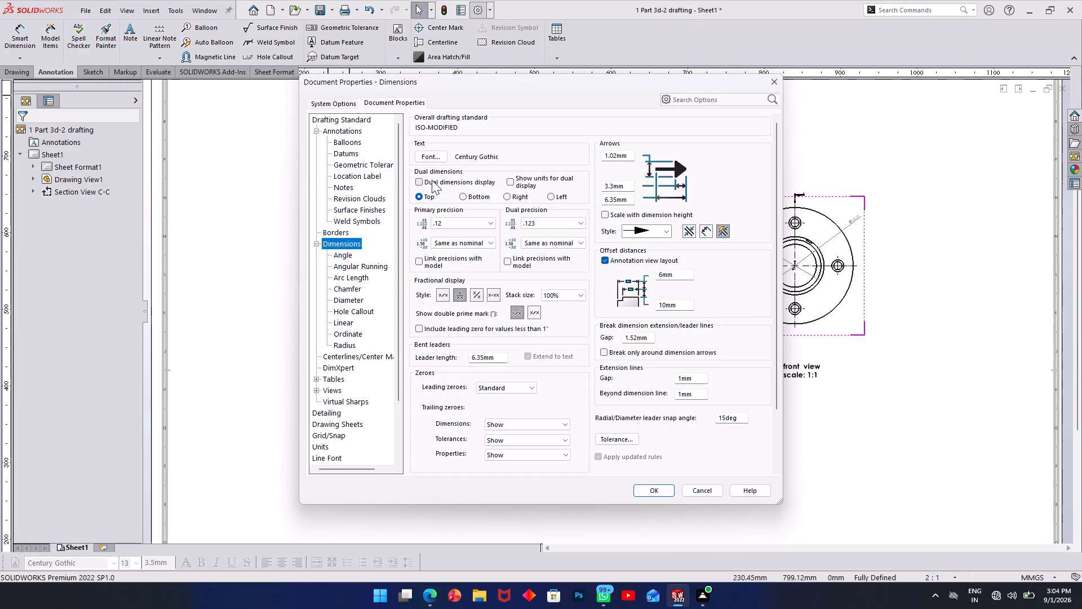
{"action": "left_click", "coordinate": [428, 157]}
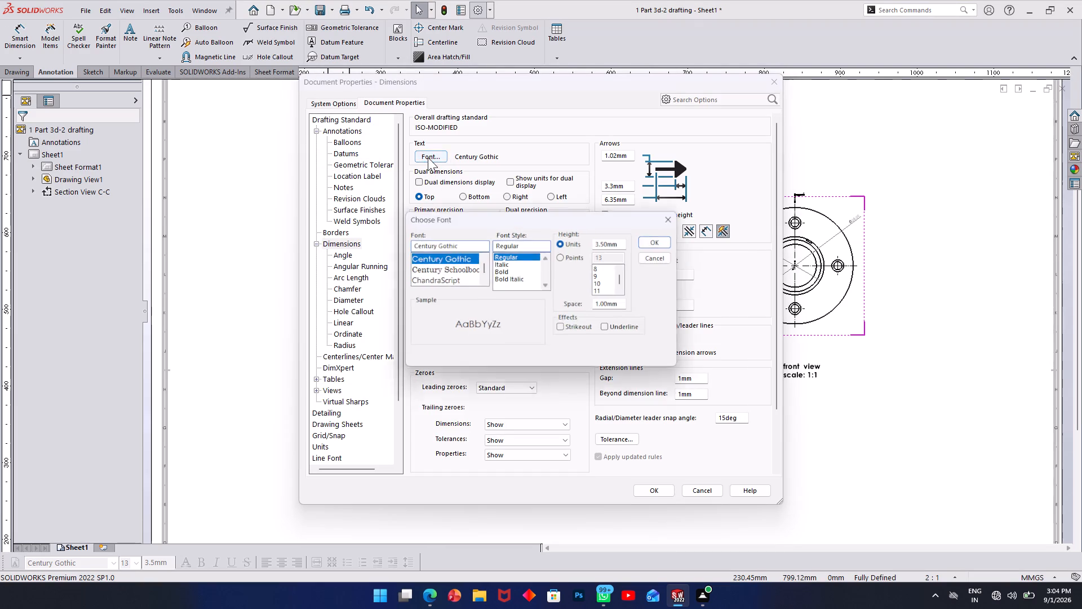
{"action": "left_click", "coordinate": [514, 273]}
{"action": "scroll", "coordinate": [602, 293], "scroll_direction": "down", "scroll_amount": 4}
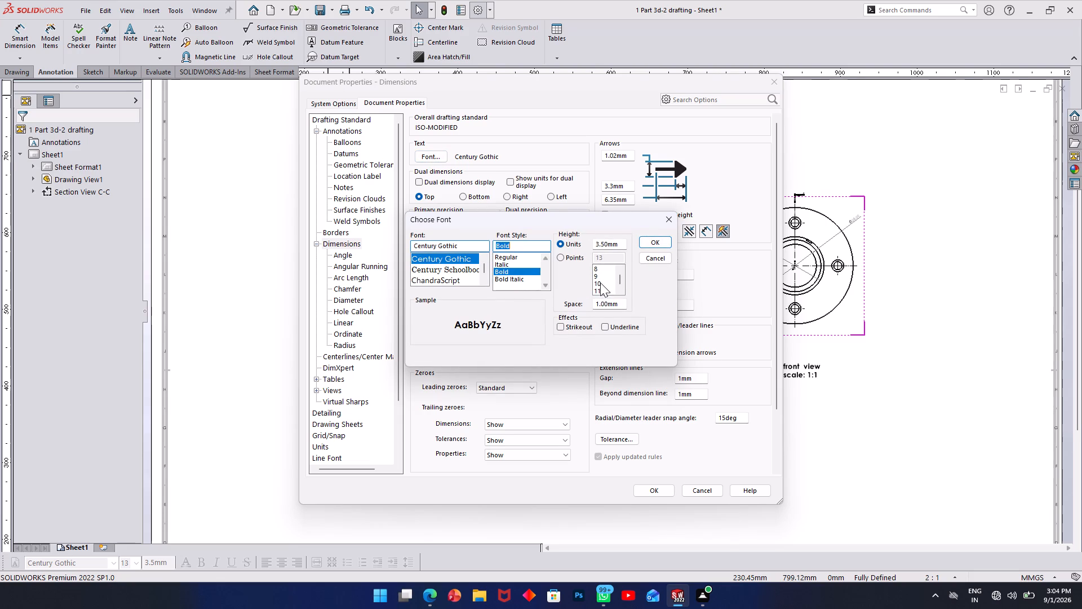
{"action": "left_click", "coordinate": [600, 280]}
{"action": "left_click", "coordinate": [558, 253]}
{"action": "scroll", "coordinate": [608, 279], "scroll_direction": "down", "scroll_amount": 2}
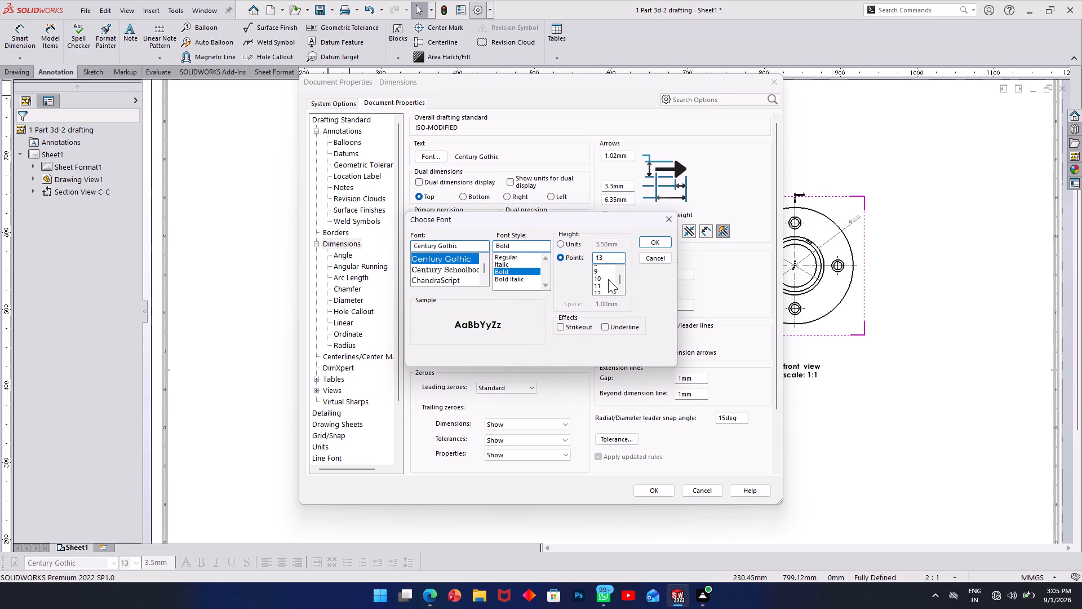
{"action": "scroll", "coordinate": [608, 279], "scroll_direction": "down", "scroll_amount": 1}
{"action": "left_click", "coordinate": [601, 284]}
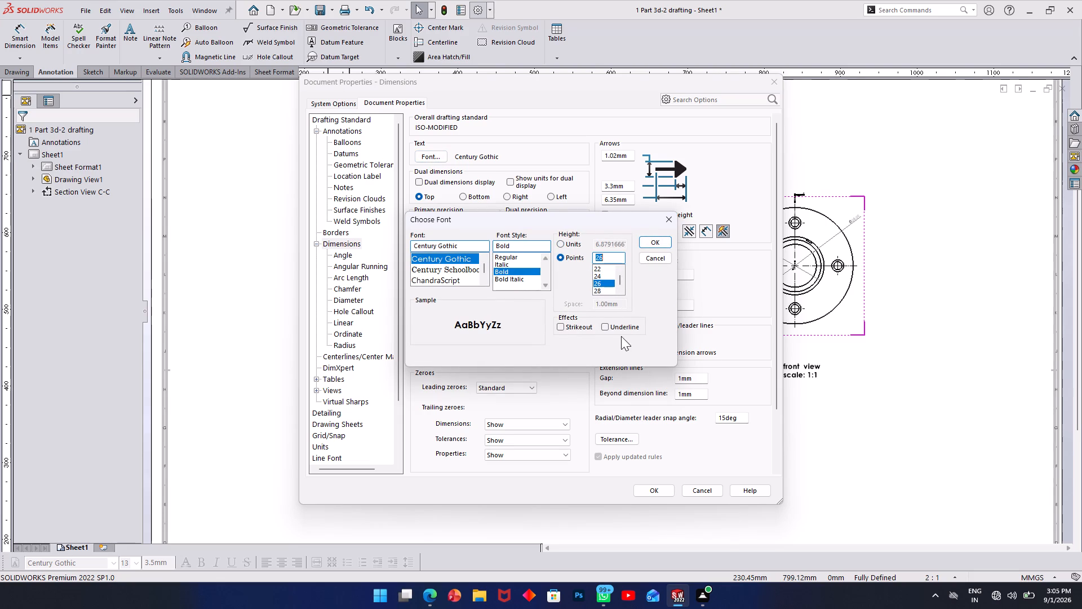
{"action": "left_click", "coordinate": [606, 287]}
{"action": "scroll", "coordinate": [601, 289], "scroll_direction": "down", "scroll_amount": 3}
{"action": "left_click", "coordinate": [601, 276]}
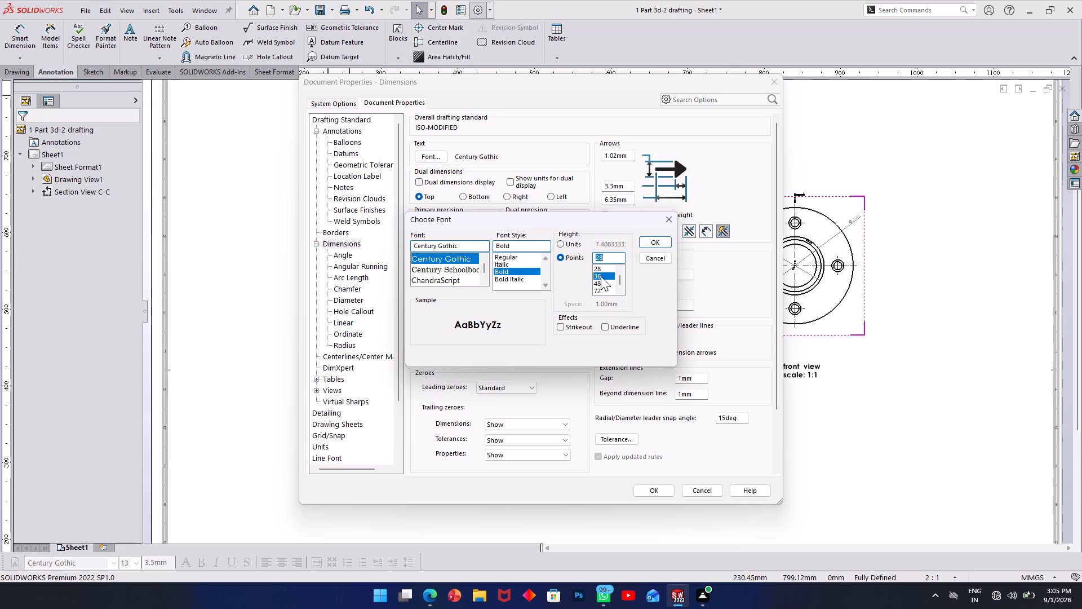
{"action": "left_click", "coordinate": [653, 237]}
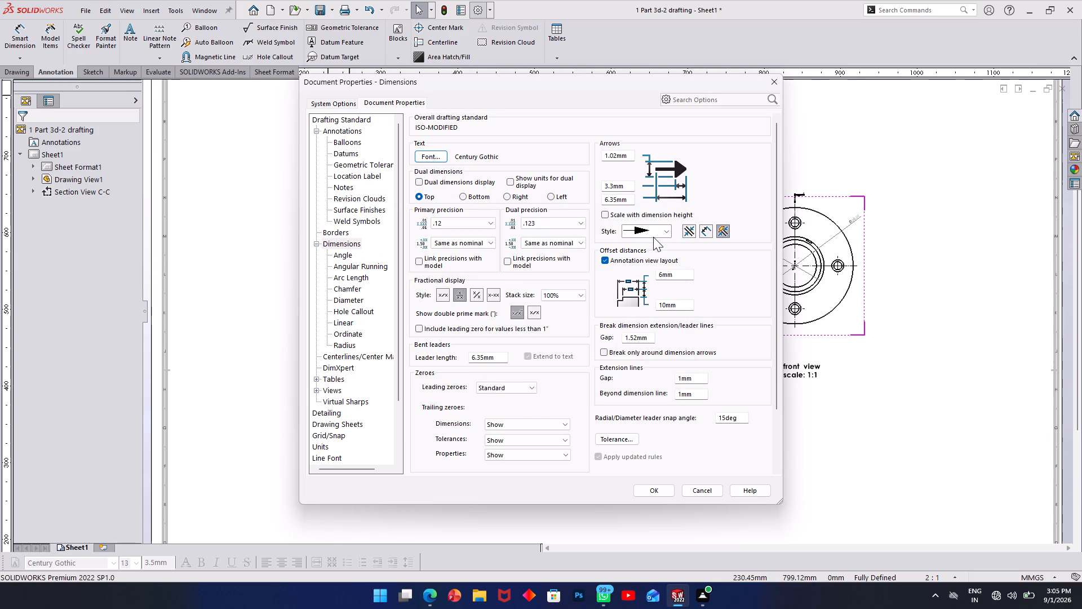
{"action": "left_click", "coordinate": [660, 490]}
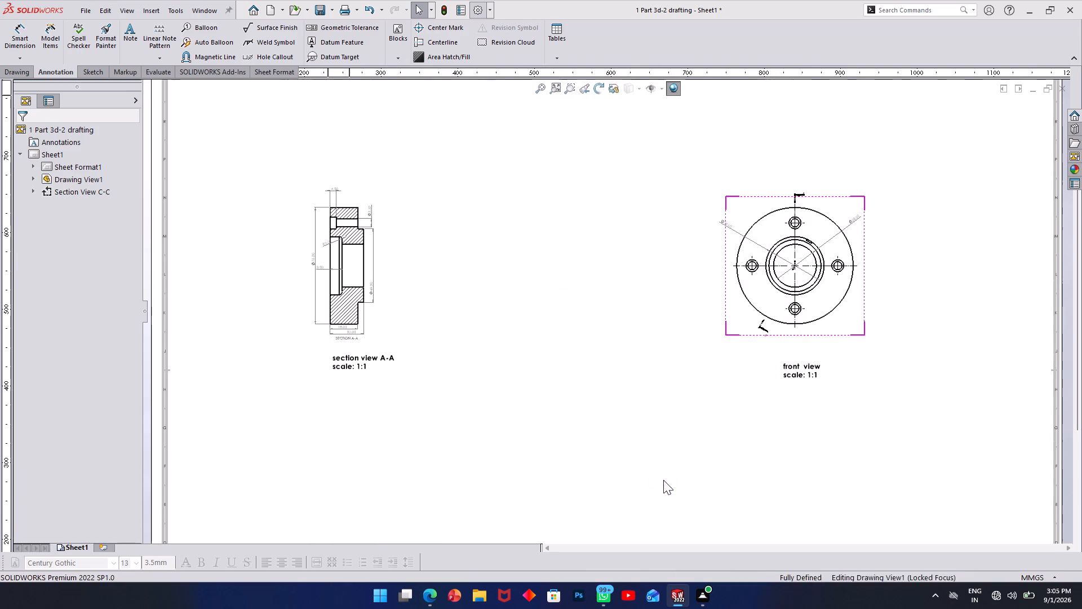
{"action": "left_click", "coordinate": [673, 440]}
{"action": "double_click", "coordinate": [608, 346]}
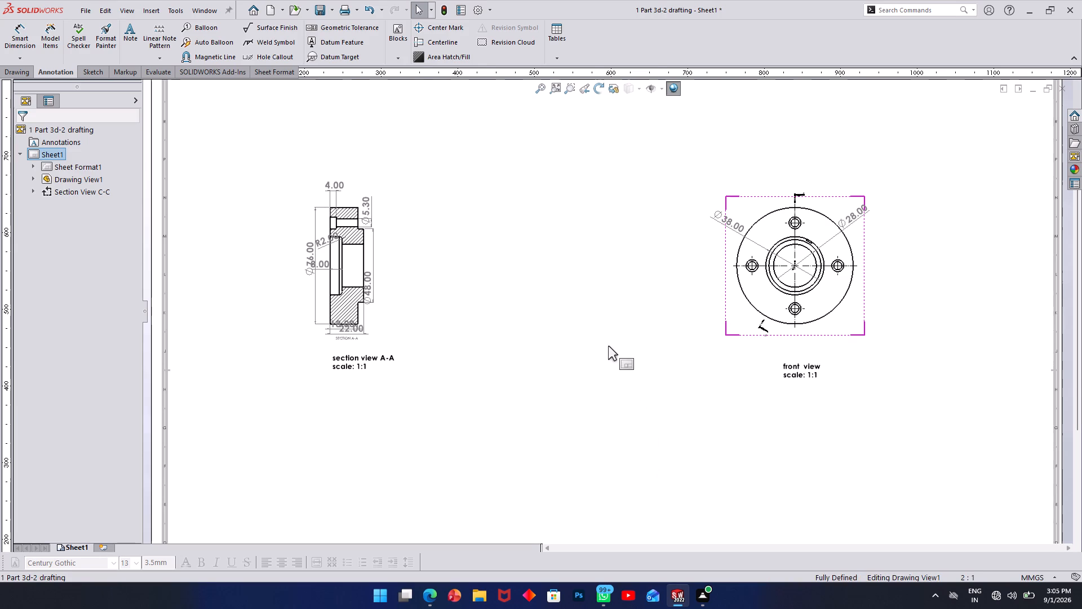
Save the drawing under its existing name.
{"action": "scroll", "coordinate": [608, 346], "scroll_direction": "up", "scroll_amount": 2}
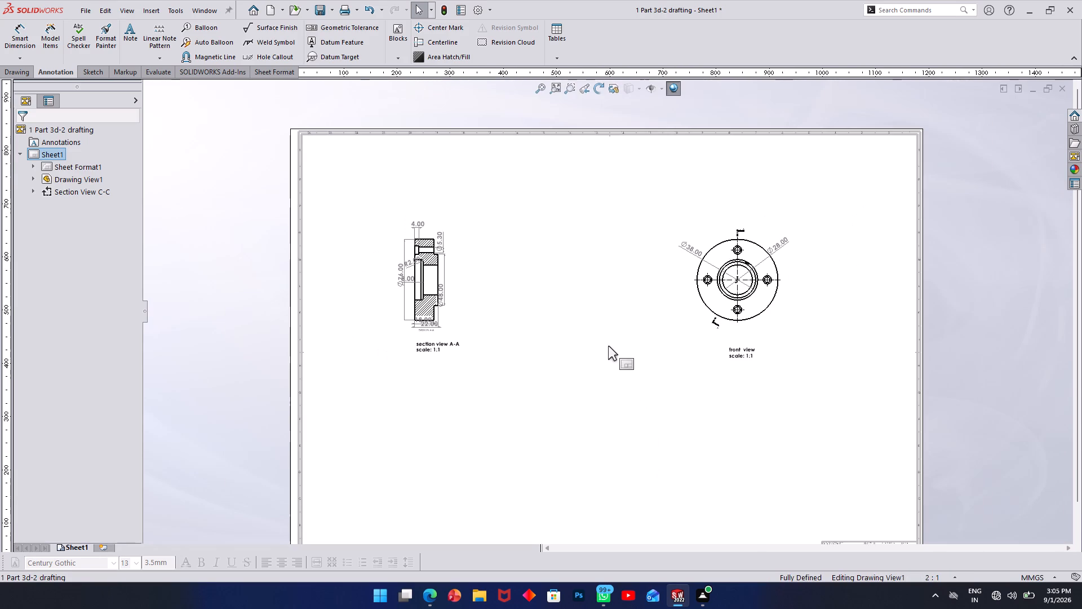
{"action": "key", "text": "ctrl+s"}
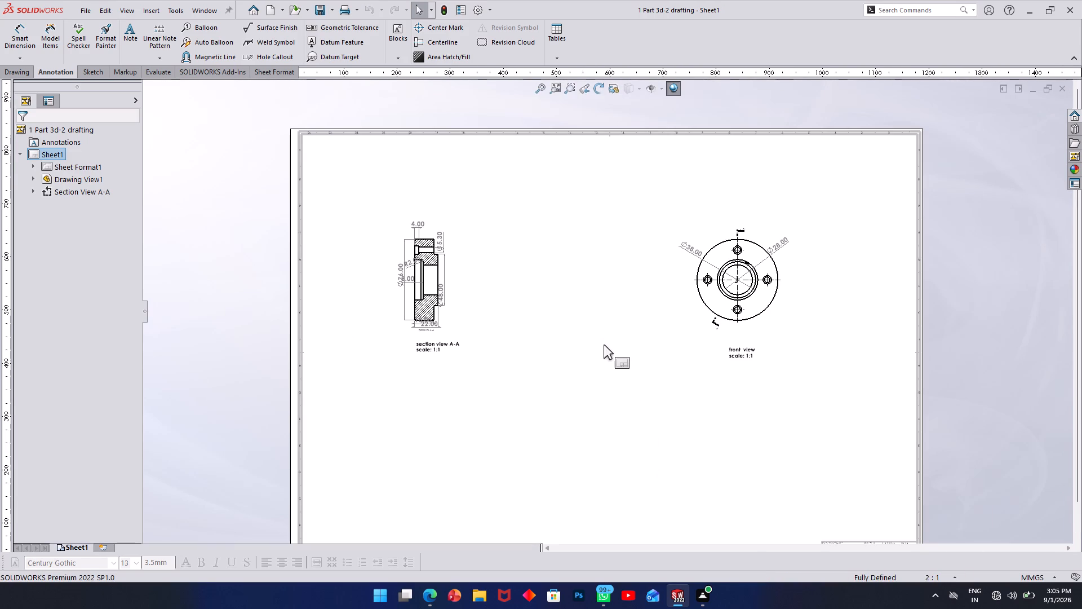
Export the drawing to the Downloads folder in Adobe Portable Document Format as "1 Part 3d-2 drafting pdf".
{"action": "left_click", "coordinate": [81, 10]}
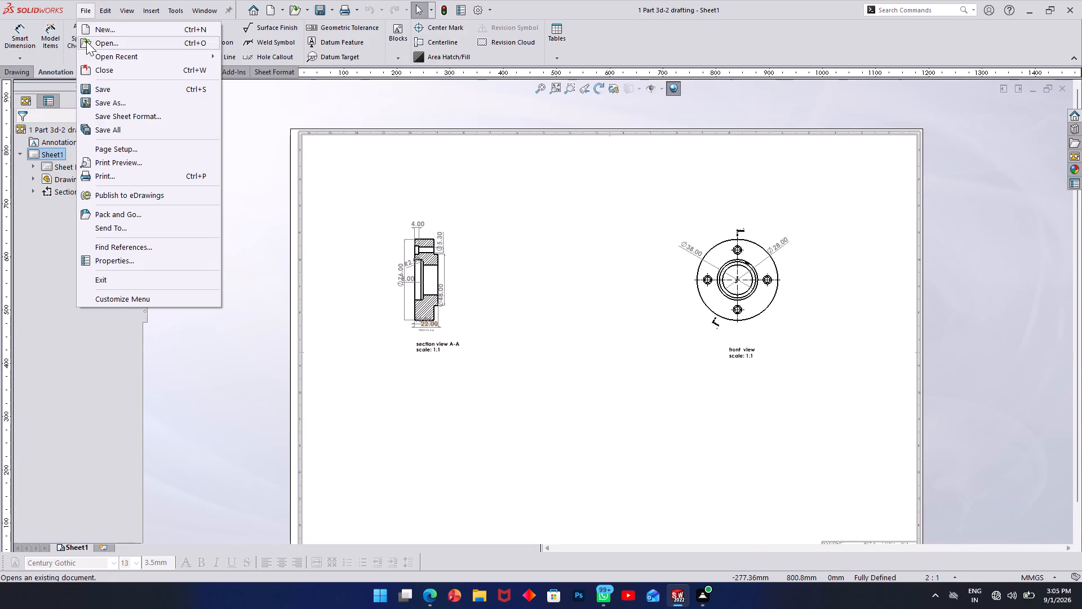
{"action": "left_click", "coordinate": [125, 104]}
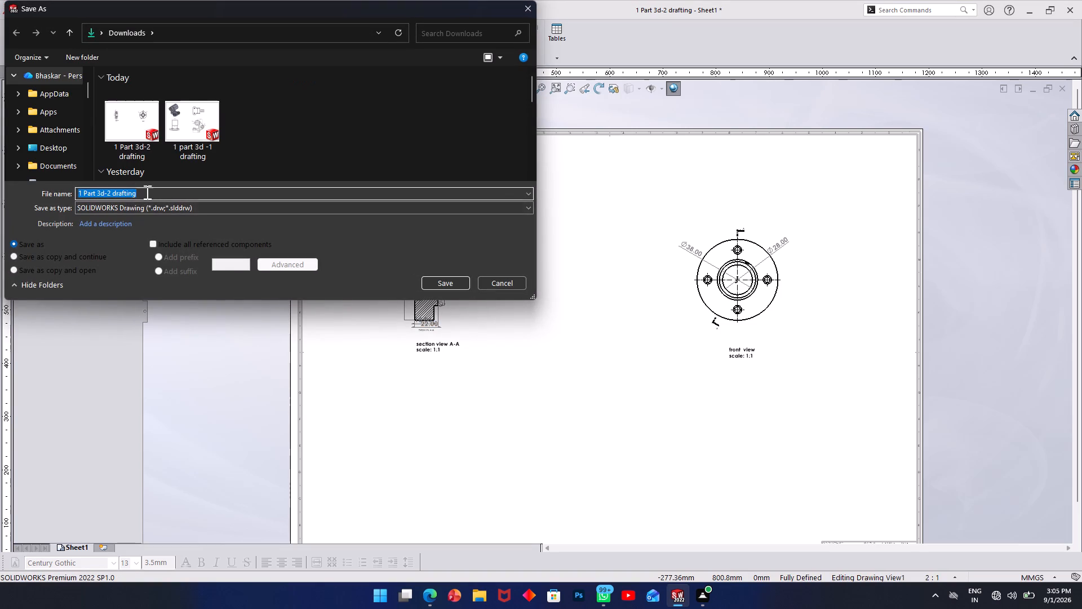
{"action": "left_click", "coordinate": [152, 197]}
{"action": "left_click", "coordinate": [151, 195]}
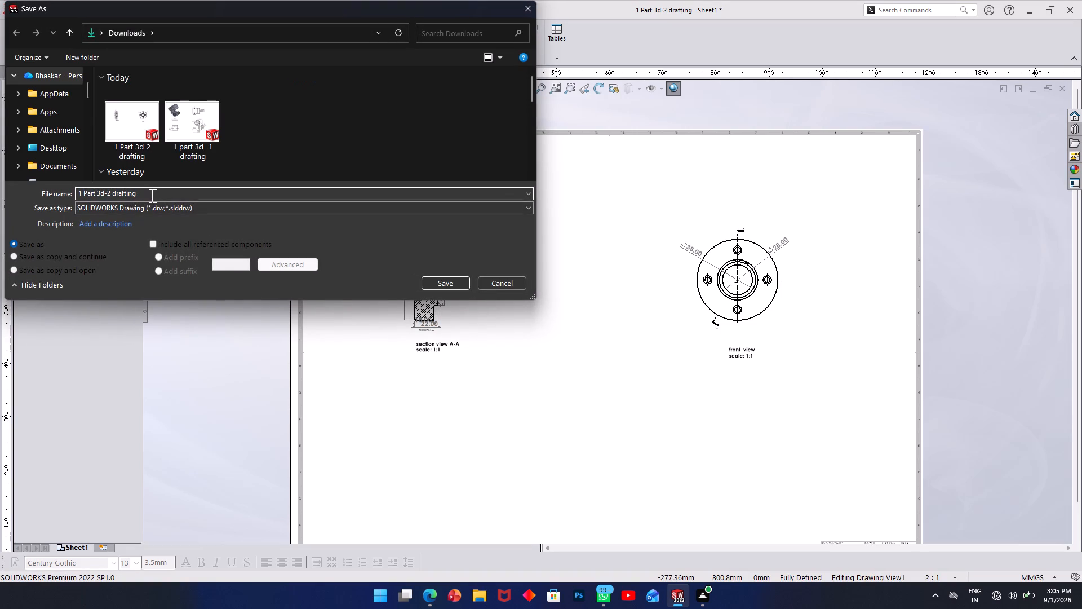
{"action": "key", "text": "space"}
{"action": "type", "text": "pdf"}
{"action": "left_click", "coordinate": [519, 207]}
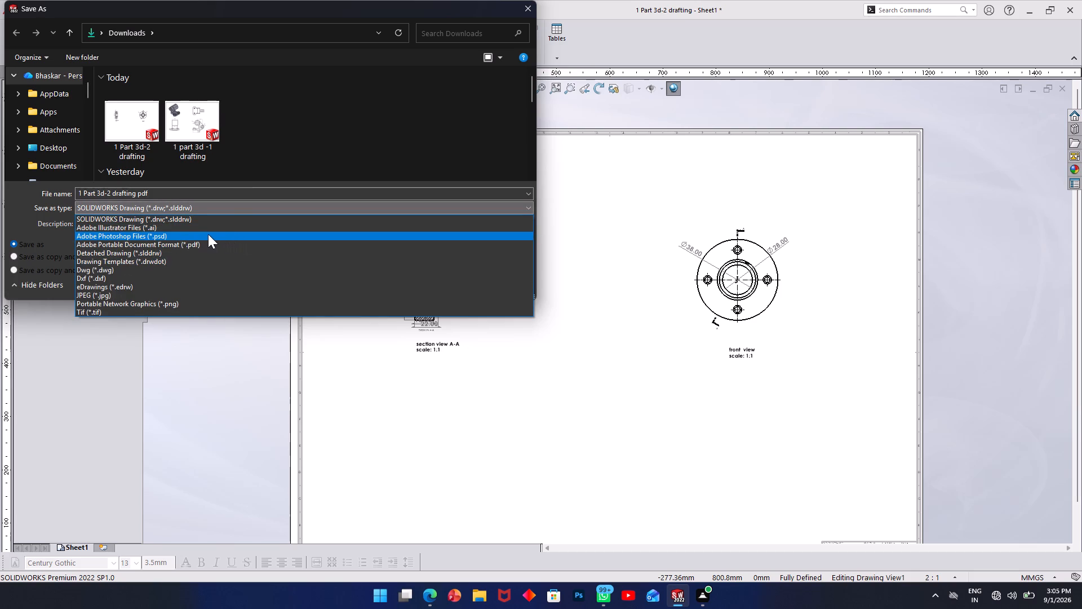
{"action": "left_click", "coordinate": [178, 242]}
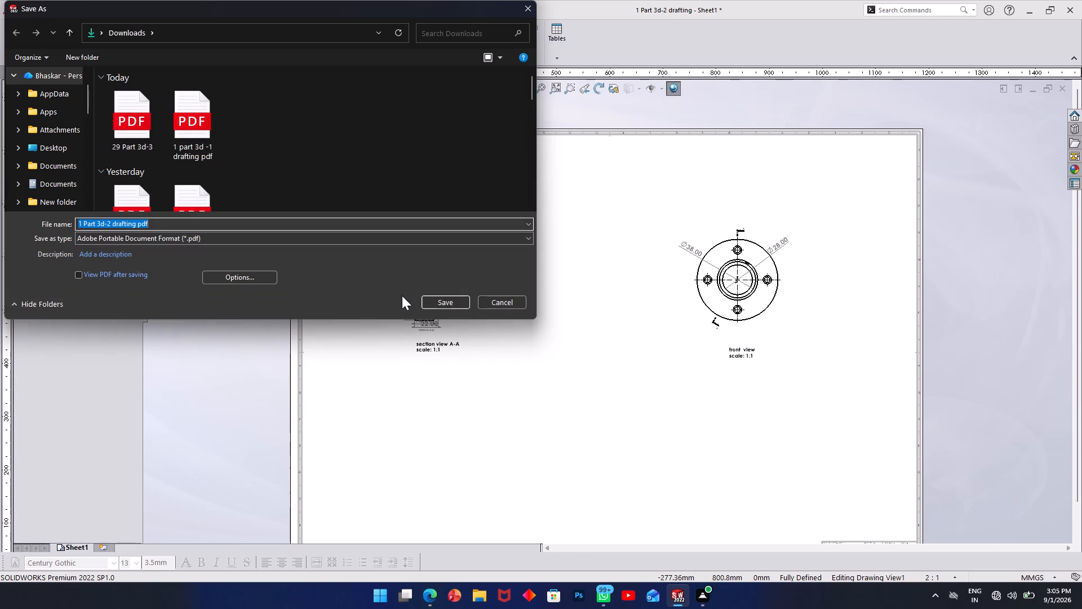
{"action": "left_click", "coordinate": [432, 299]}
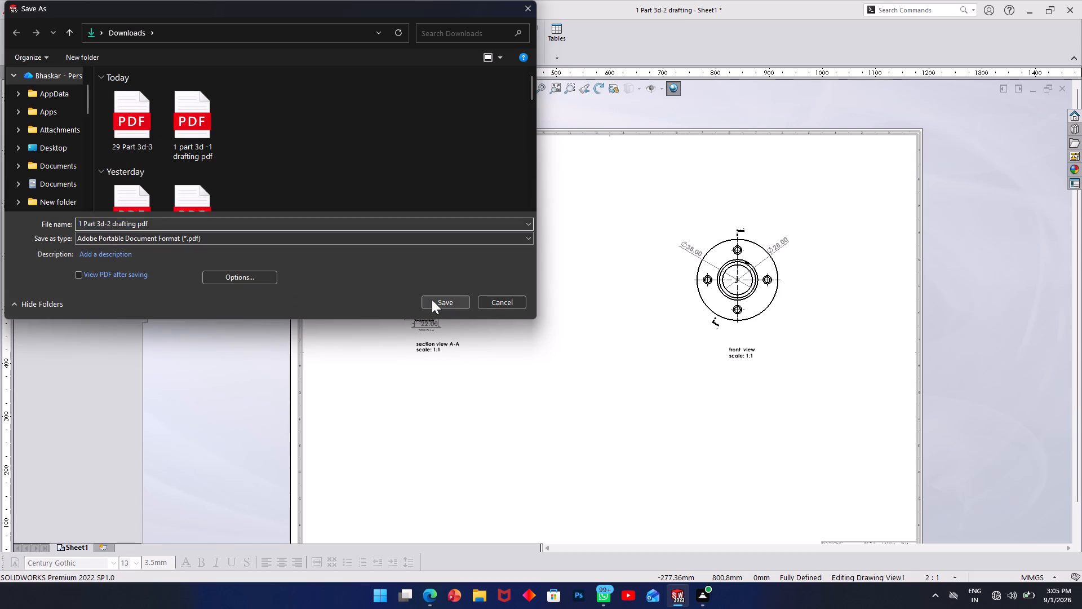